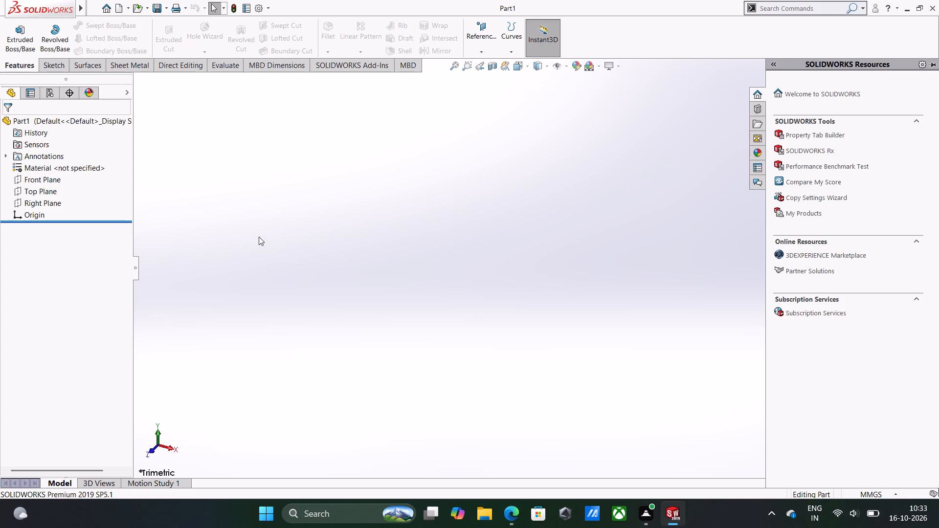
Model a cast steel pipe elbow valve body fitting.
Start a new sketch on the Front Plane.
left_click(43, 180)
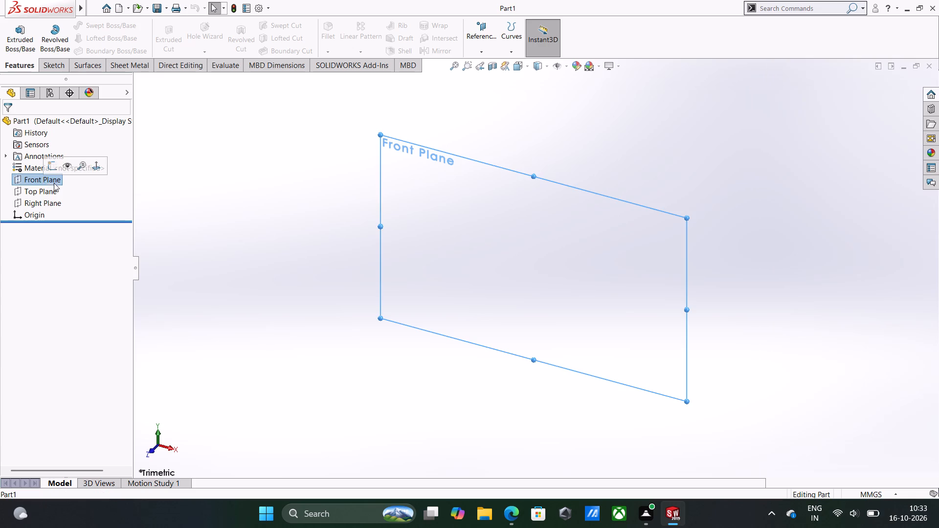
left_click(50, 63)
left_click(25, 37)
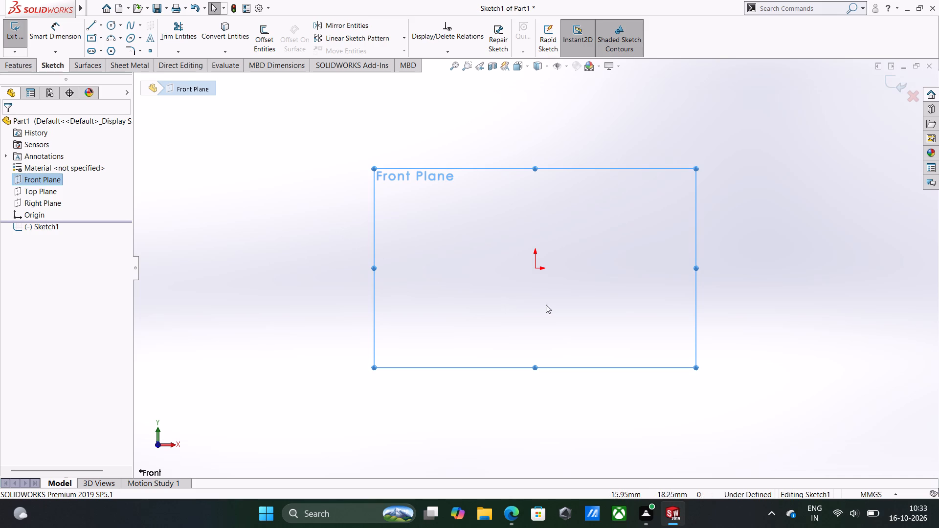
Sketch a closed L-shaped line profile from the origin, about 59 mm wide and 53 mm high, with a step about 24 mm high.
right_click_drag(685, 321, 498, 307)
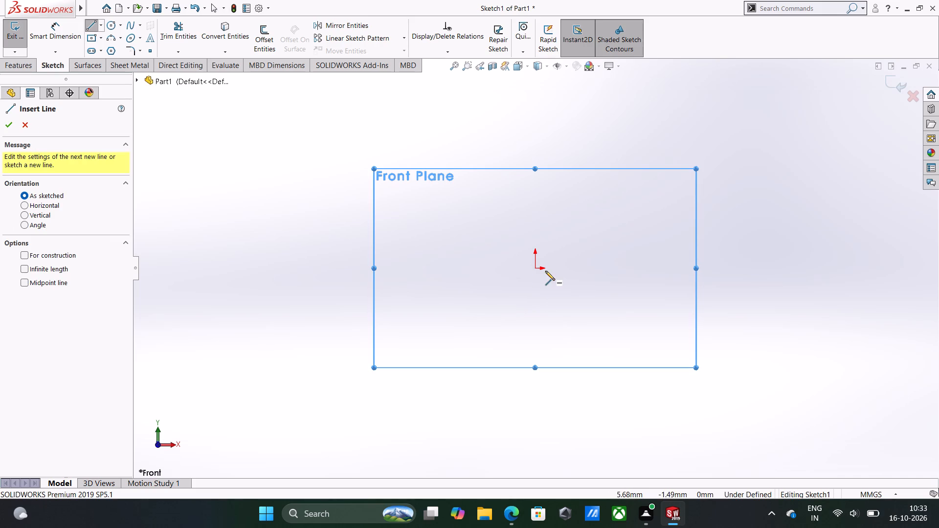
left_click(534, 268)
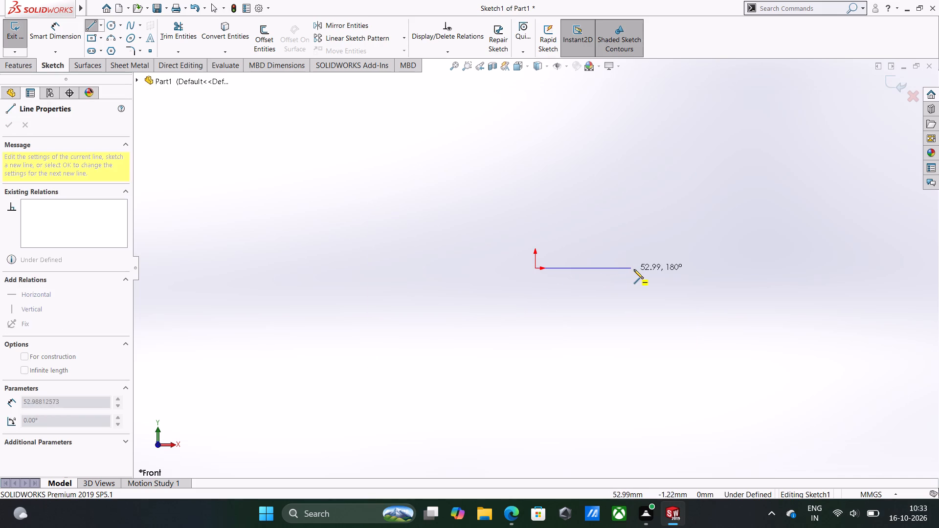
left_click(643, 268)
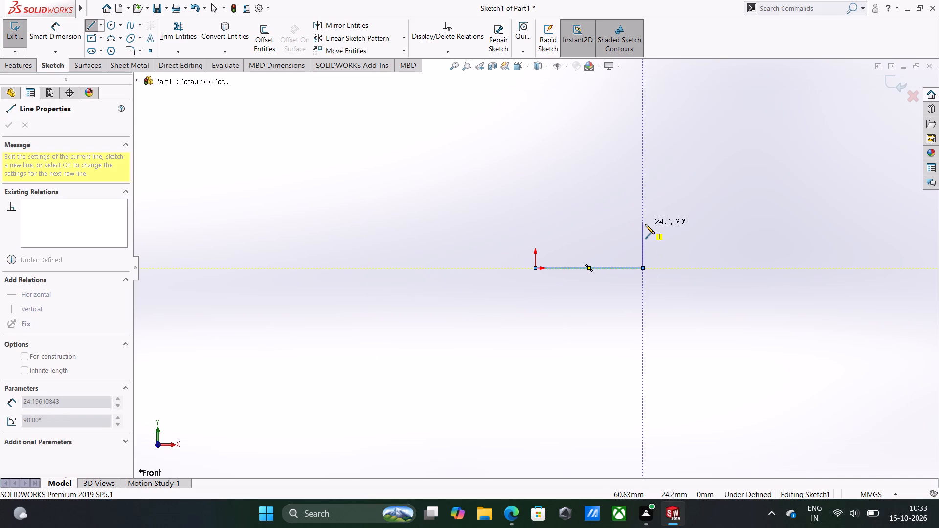
left_click(645, 224)
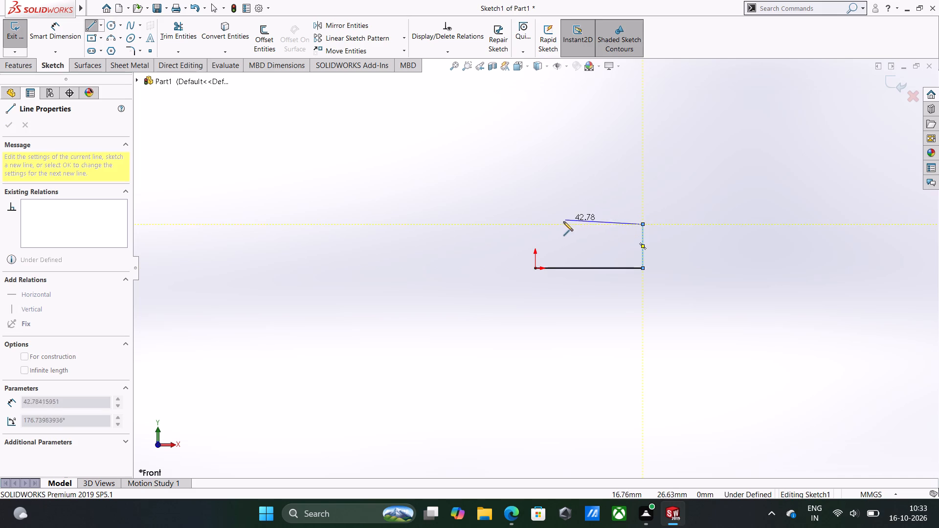
left_click(562, 227)
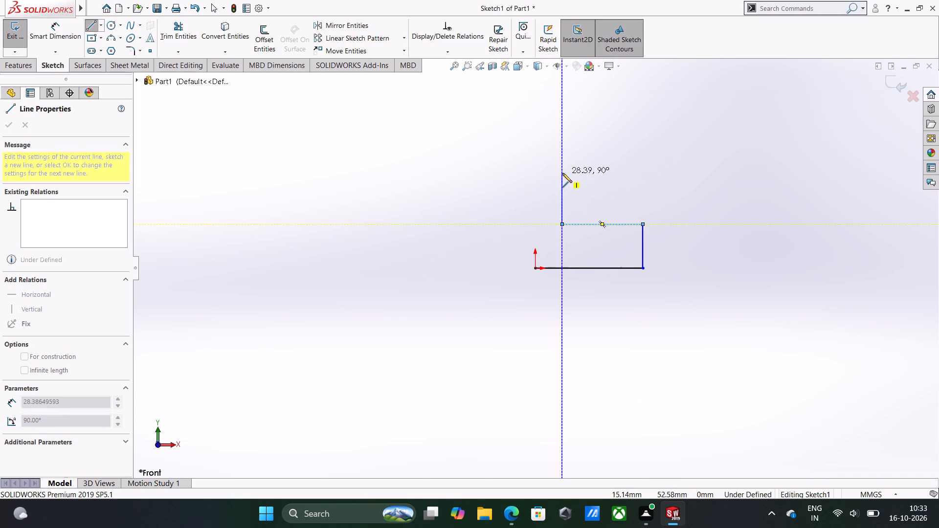
left_click(562, 173)
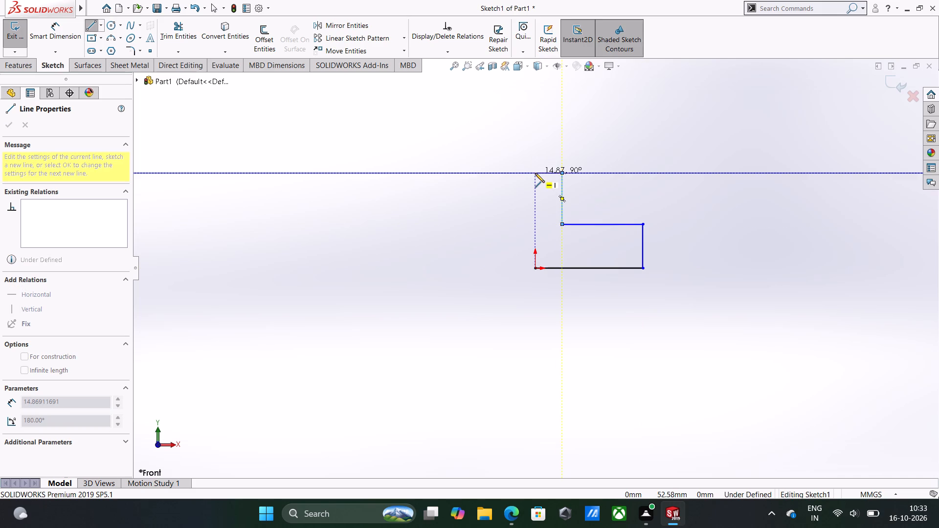
left_click(535, 173)
left_click(534, 267)
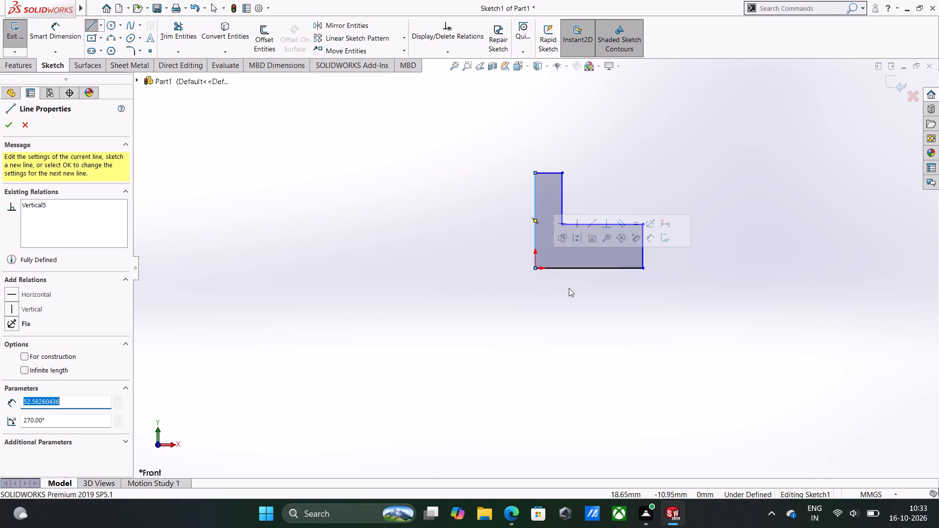
left_click(598, 285)
double_click(627, 285)
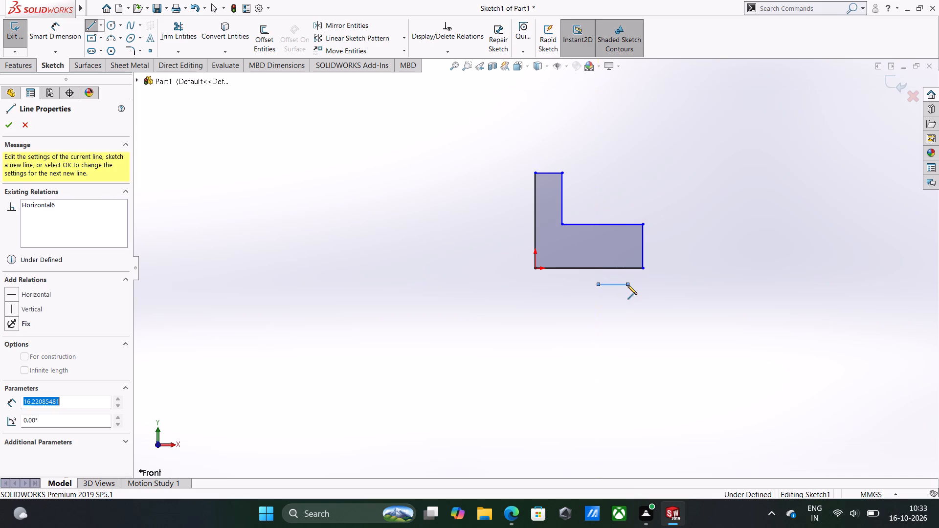
right_click(647, 276)
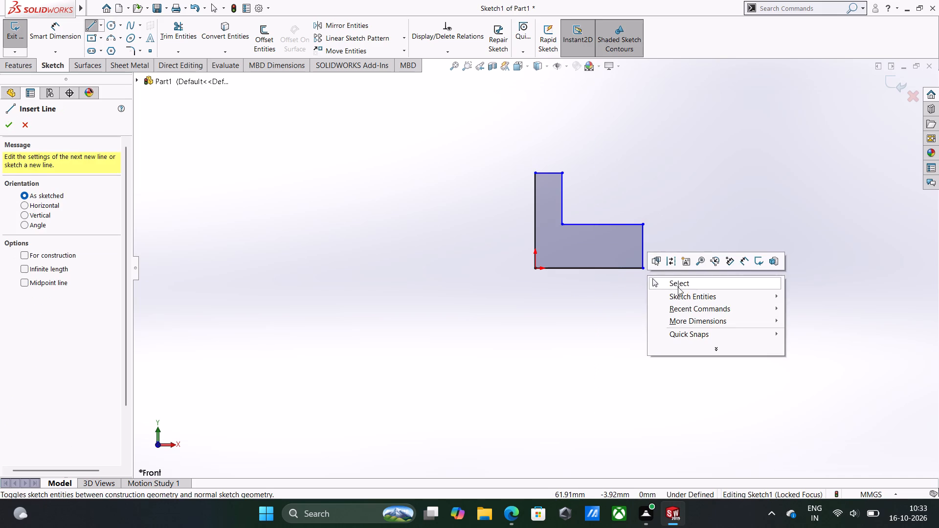
left_click(678, 286)
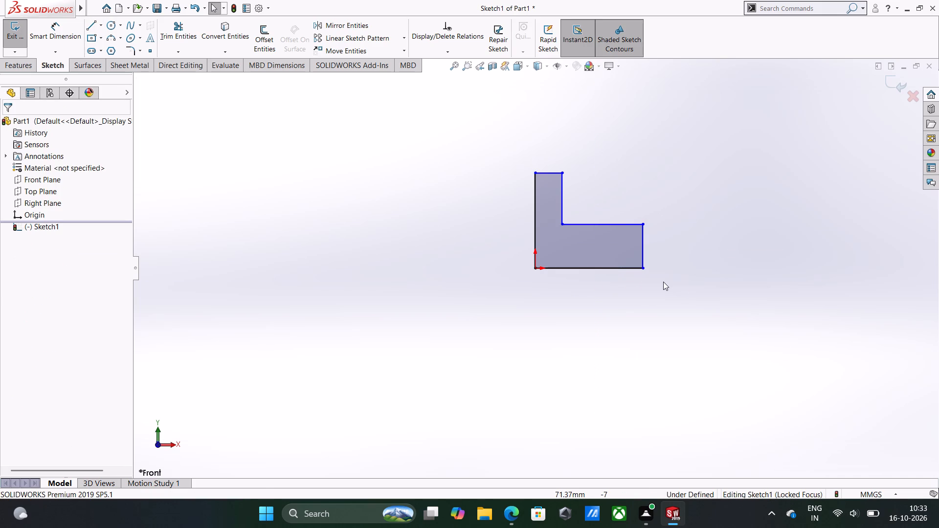
Convert the profile's bottom horizontal line into construction geometry so it serves as the centerline.
right_click(611, 267)
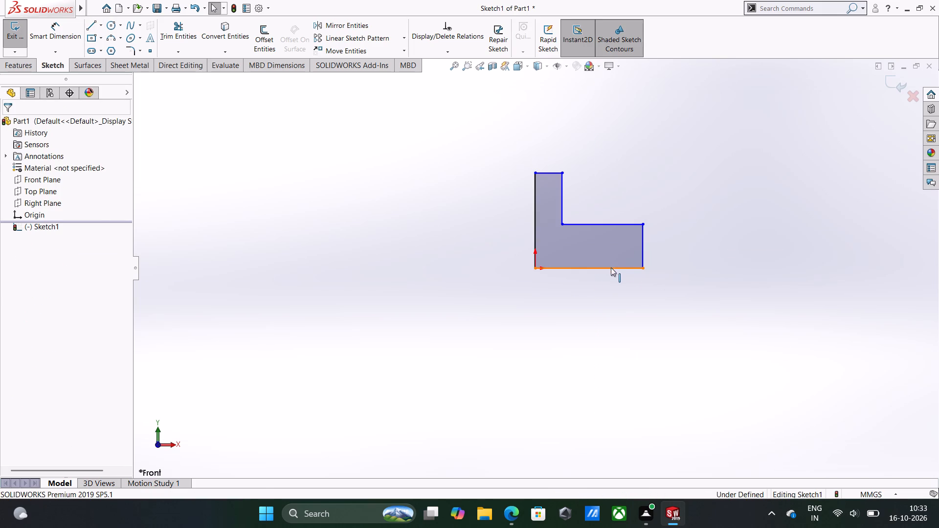
left_click(636, 255)
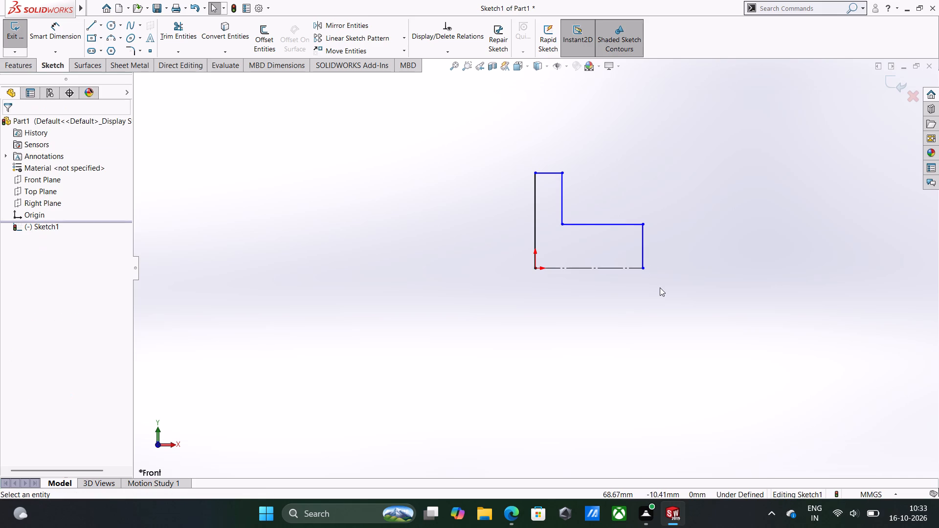
left_click(660, 287)
Dimension the step's horizontal edge about the centerline as a 60 mm diameter.
right_click_drag(715, 310, 720, 220)
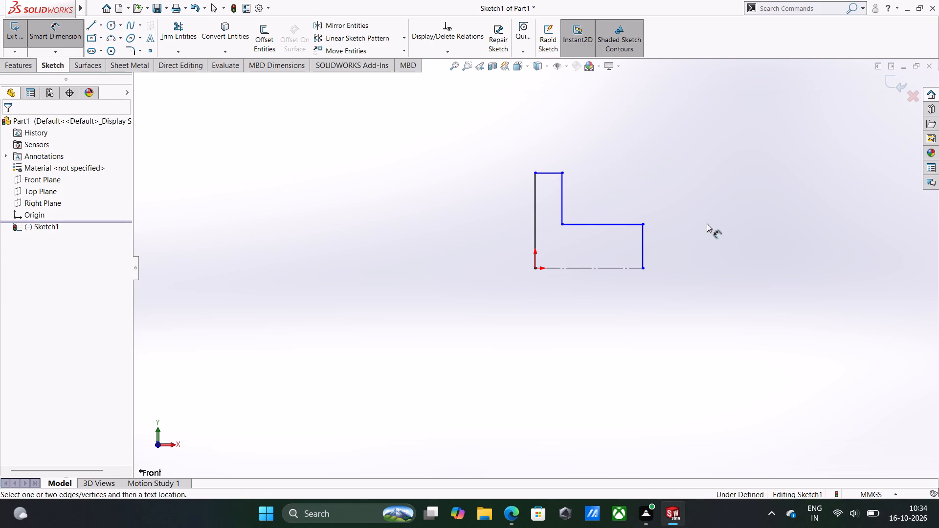
left_click(643, 243)
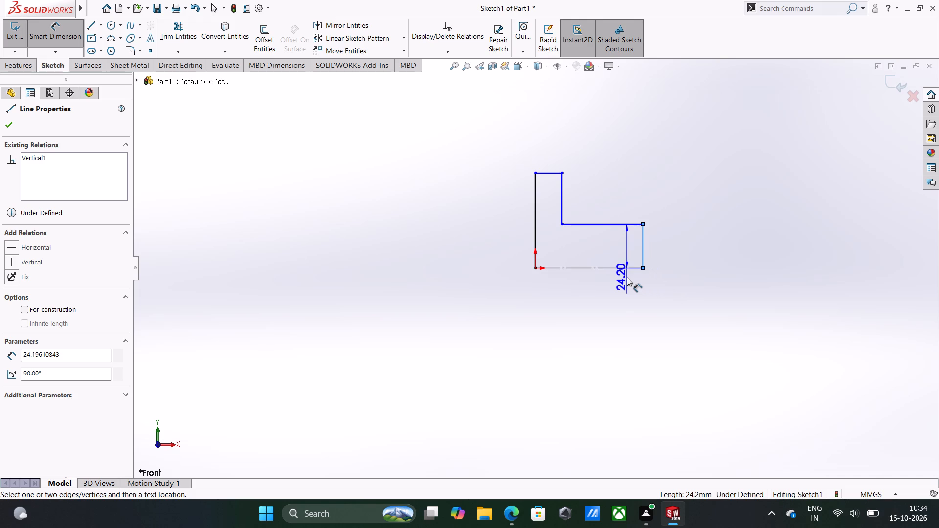
key("Escape")
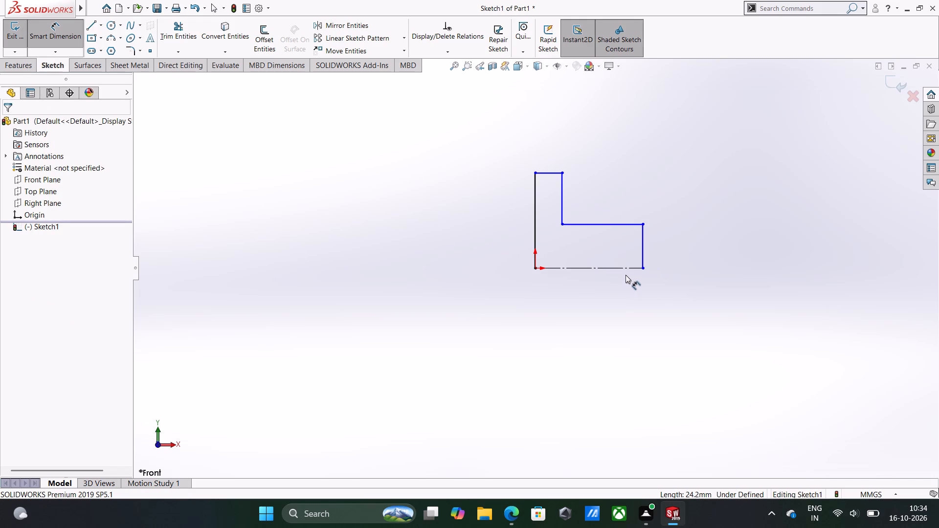
left_click(608, 225)
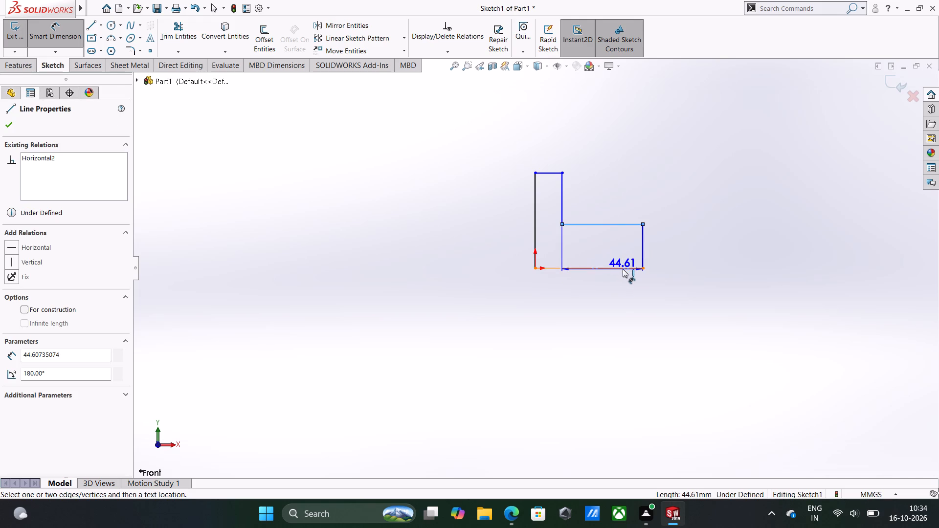
left_click(623, 269)
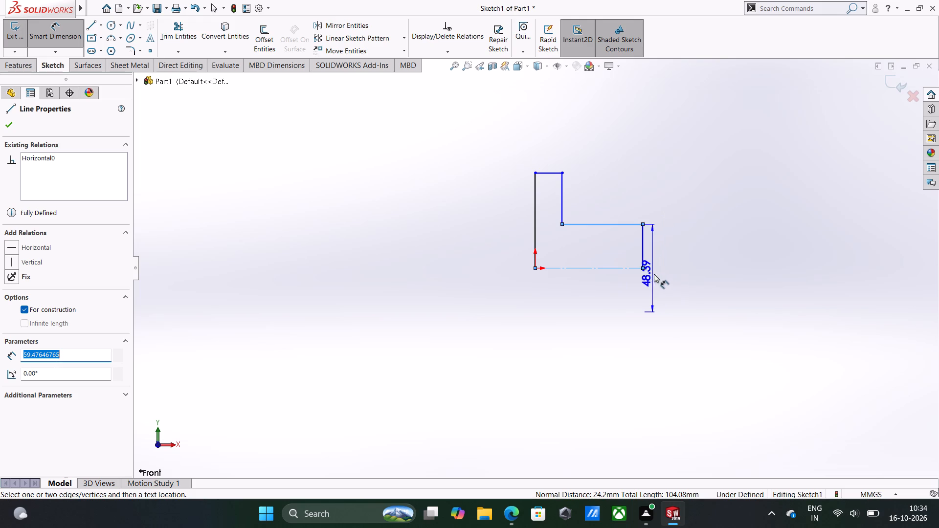
left_click(670, 275)
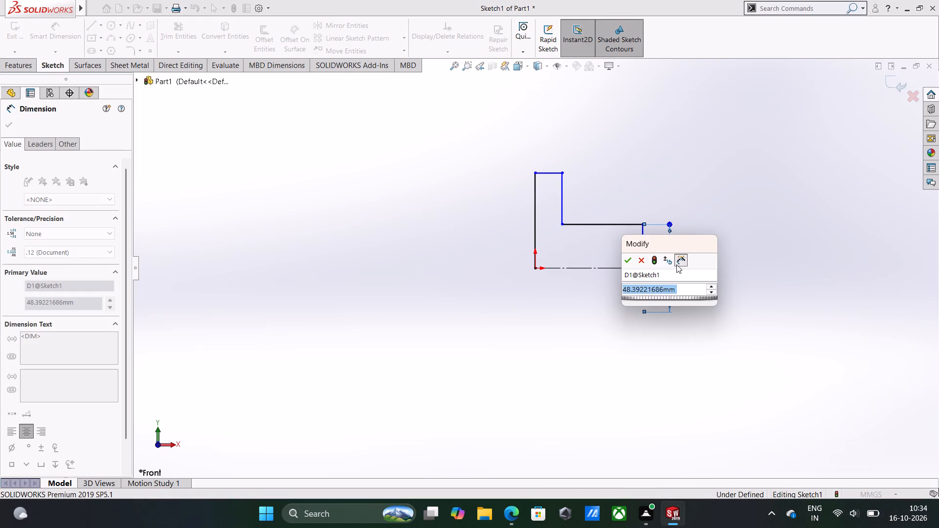
type("60")
key("Return")
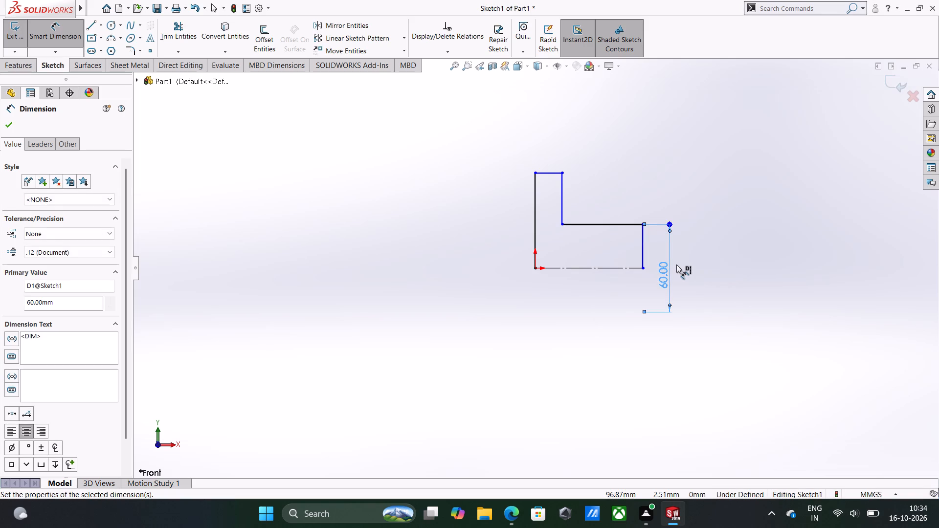
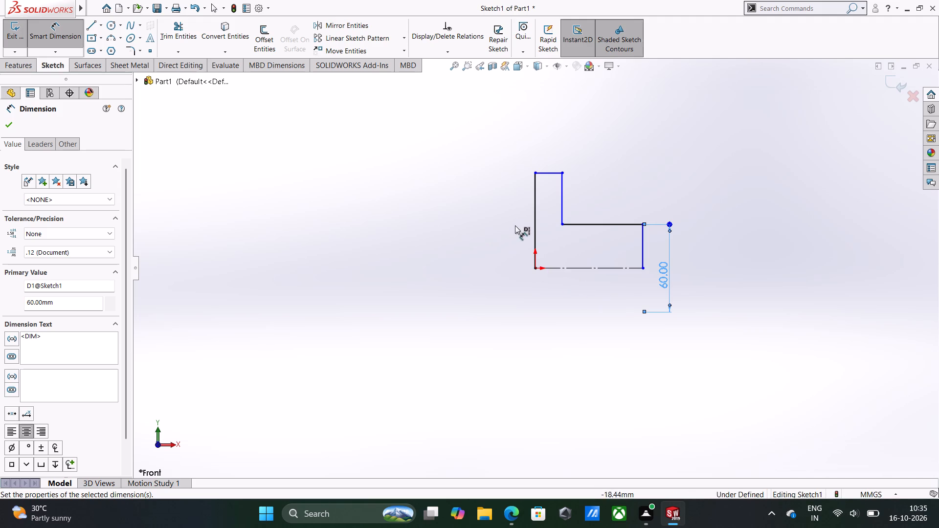
Dimension the profile's top horizontal edge about the centerline as a 124 mm diameter.
left_click(549, 176)
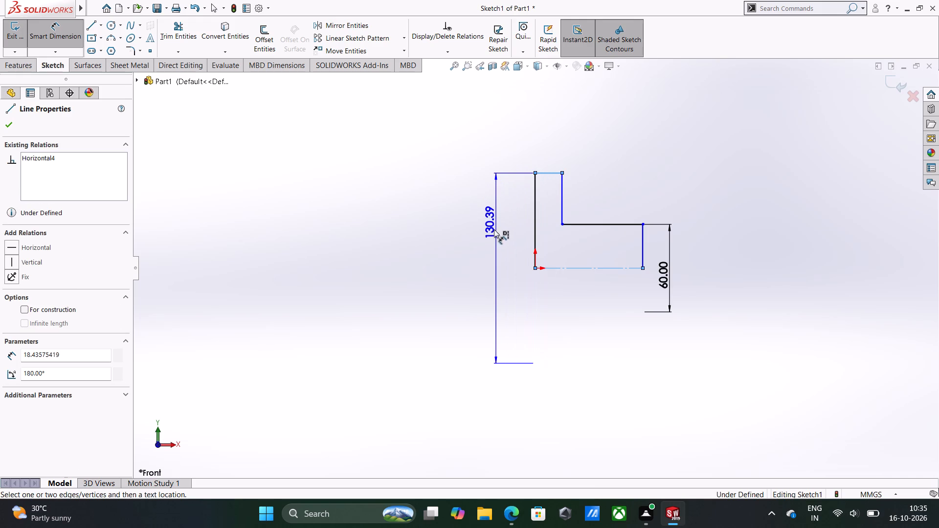
left_click(492, 248)
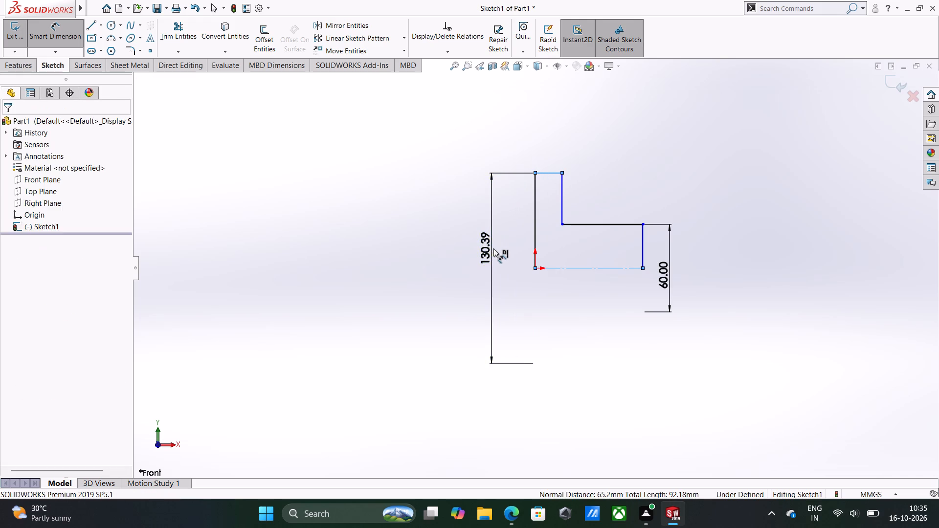
type("124")
key("Return")
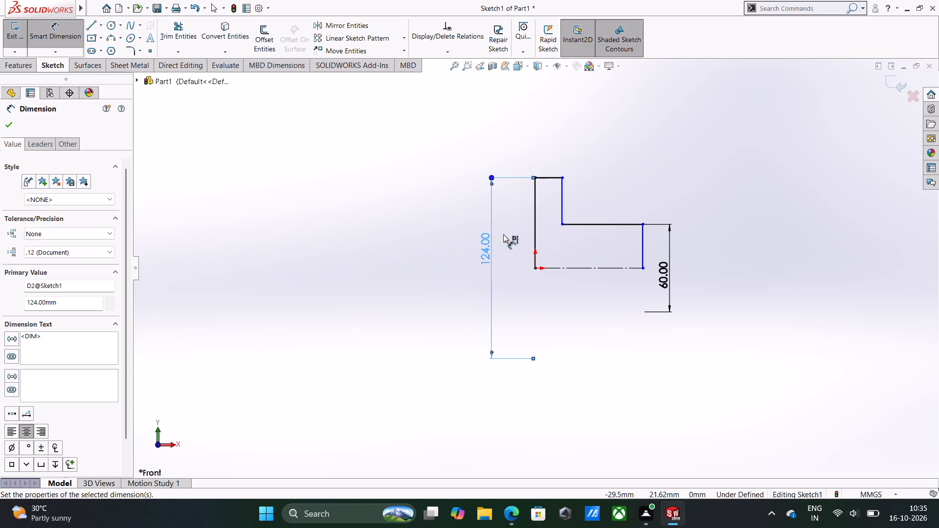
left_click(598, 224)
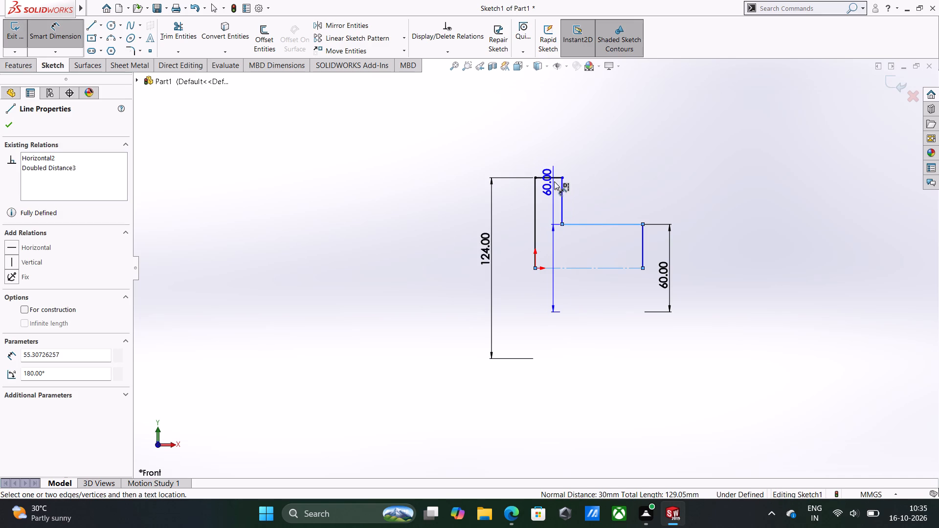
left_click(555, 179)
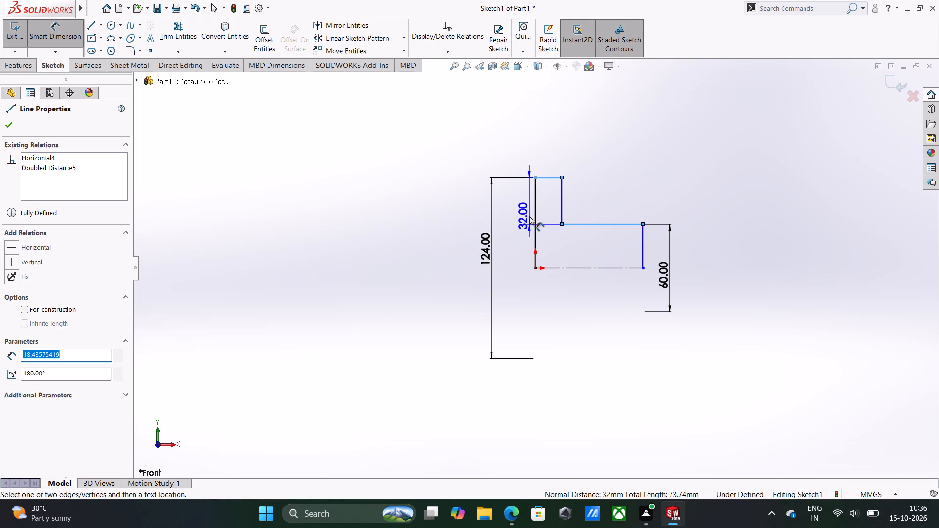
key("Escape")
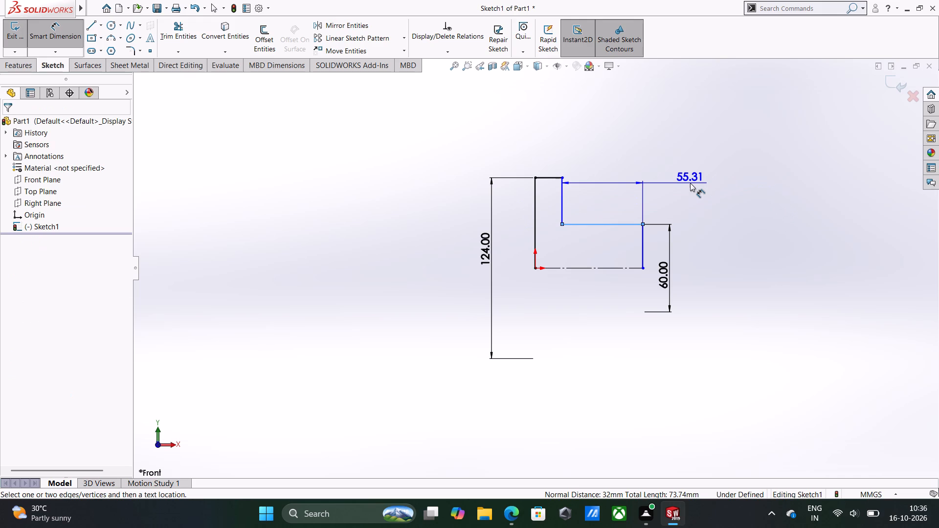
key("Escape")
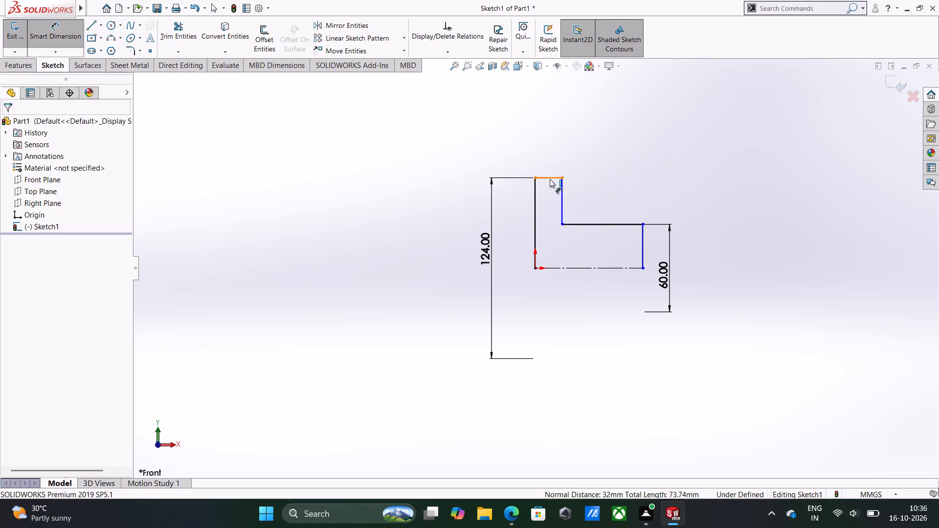
Dimension the profile's short top edge as 24 mm to set the flange thickness.
left_click(550, 179)
left_click(552, 156)
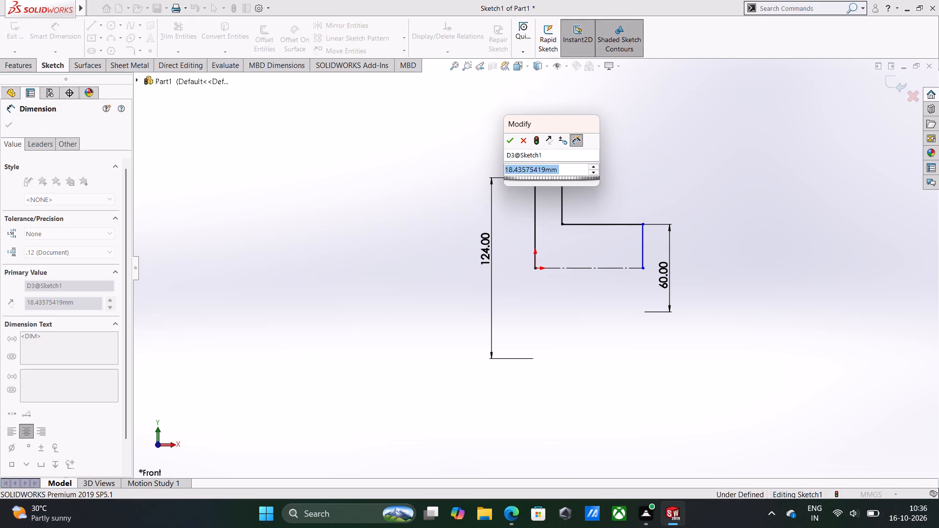
type("24")
key("Return")
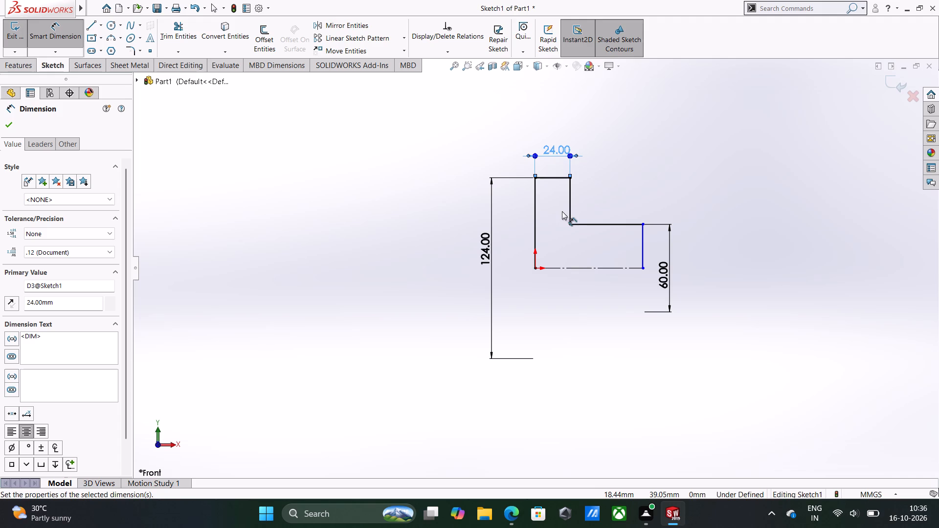
Dimension the horizontal centerline as 92 mm to set the profile's overall length.
left_click(578, 268)
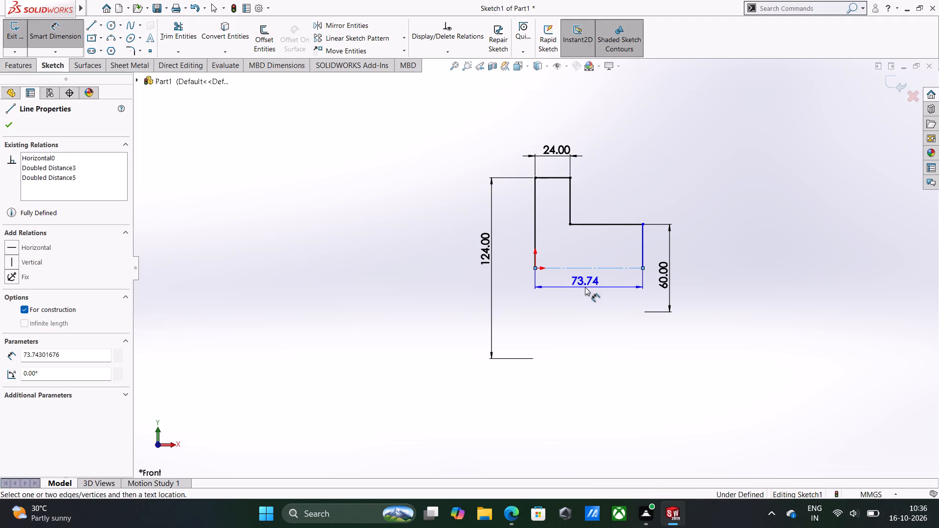
left_click(582, 297)
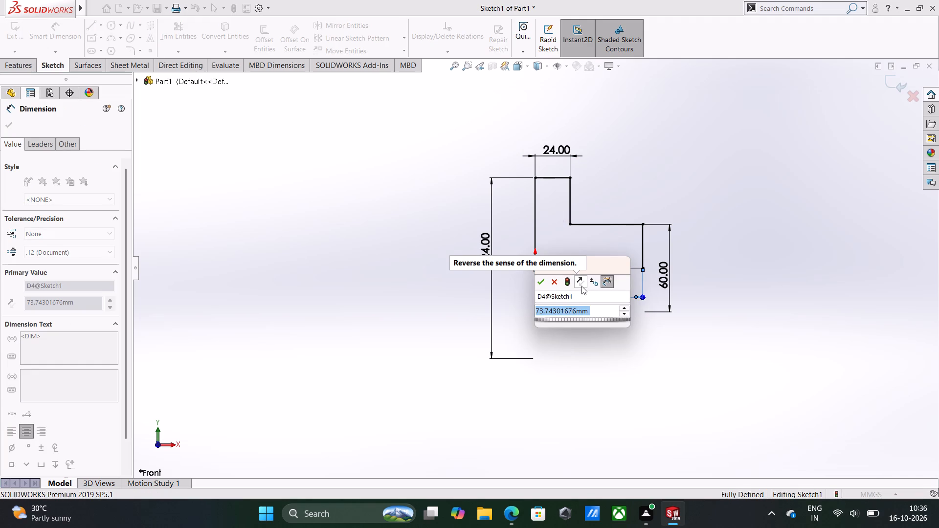
type("92")
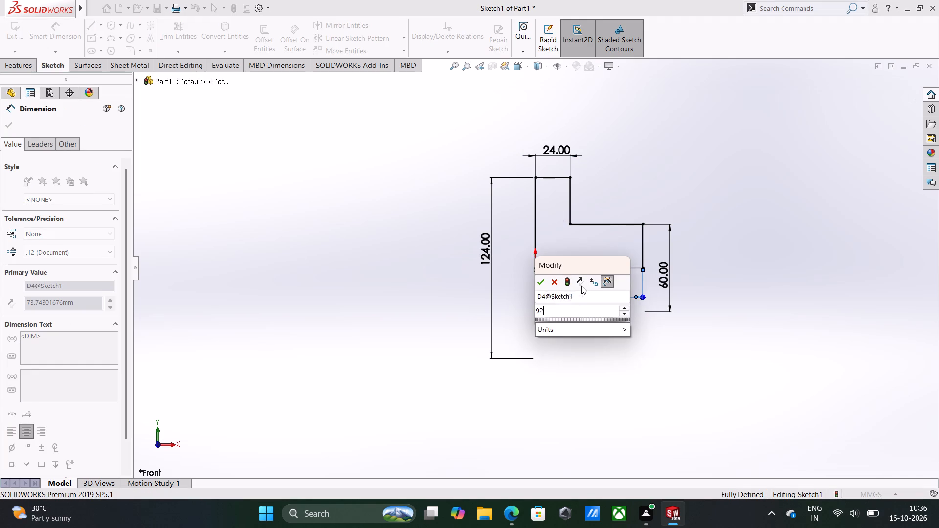
key("Return")
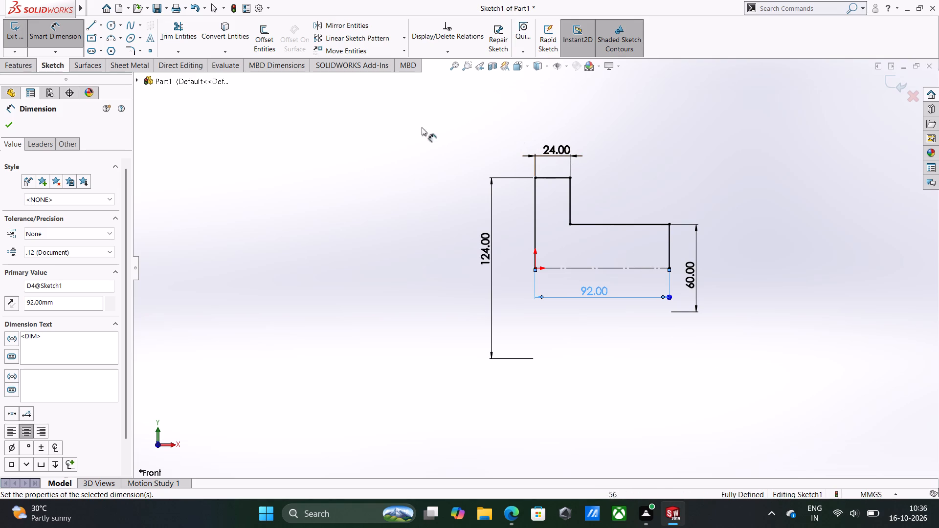
Revolve the profile 360 degrees about the horizontal centerline as a solid boss, letting the open sketch be closed automatically.
left_click(22, 67)
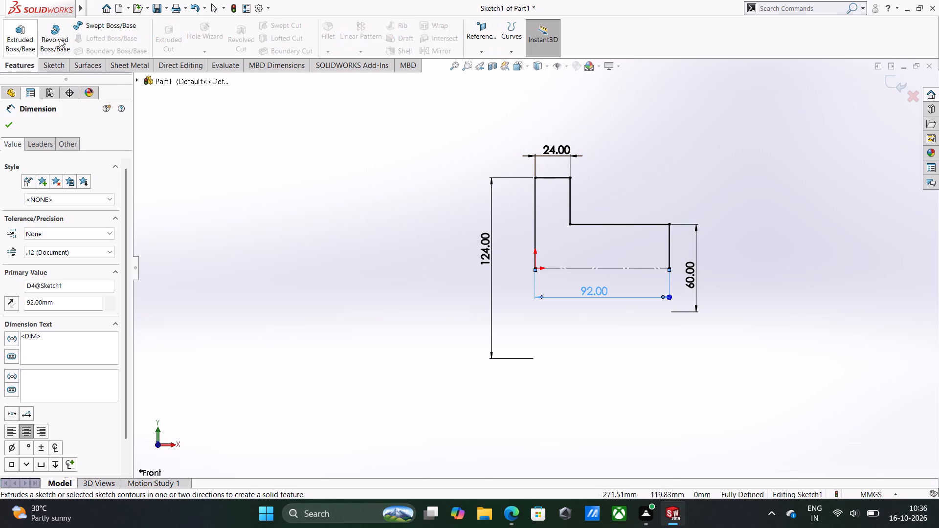
left_click(45, 38)
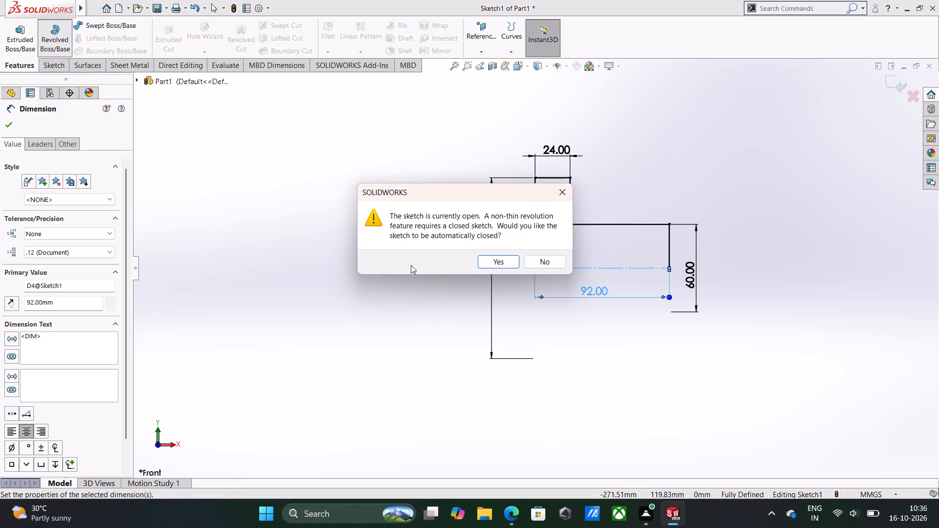
left_click(500, 261)
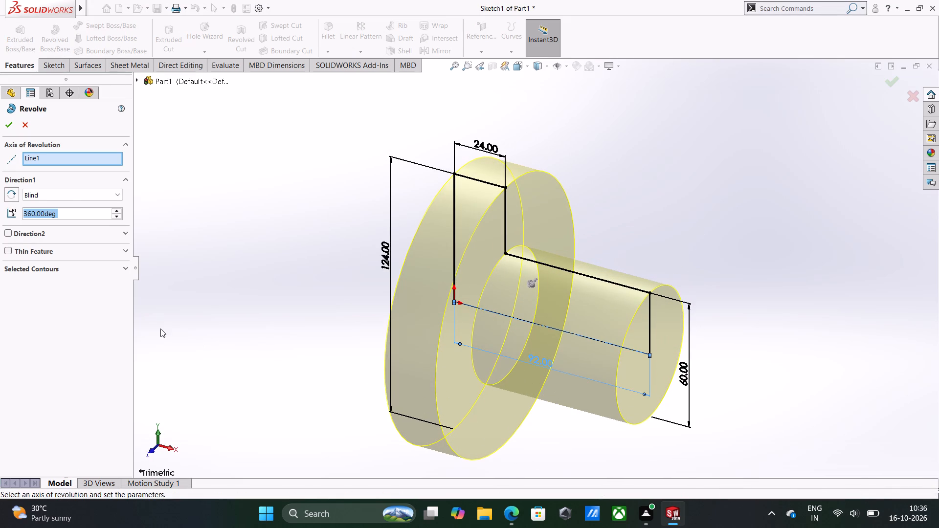
left_click(11, 126)
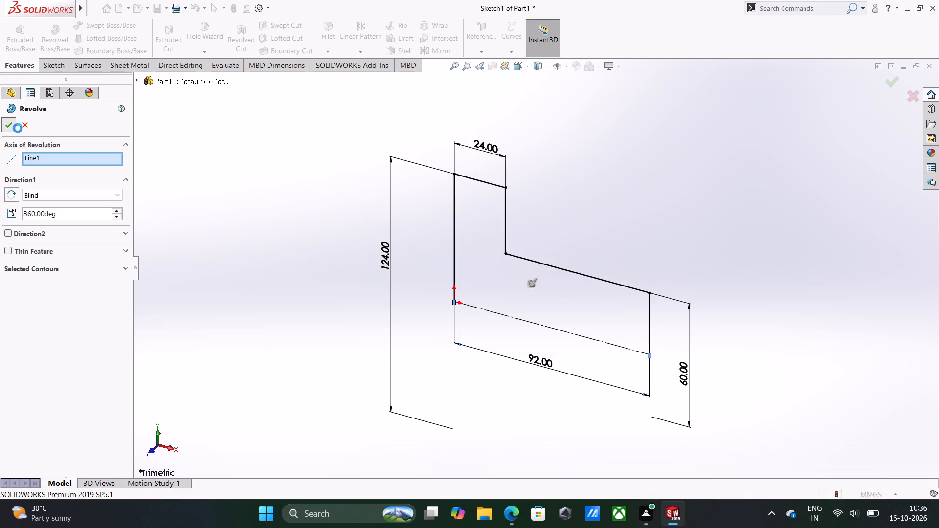
left_click(339, 287)
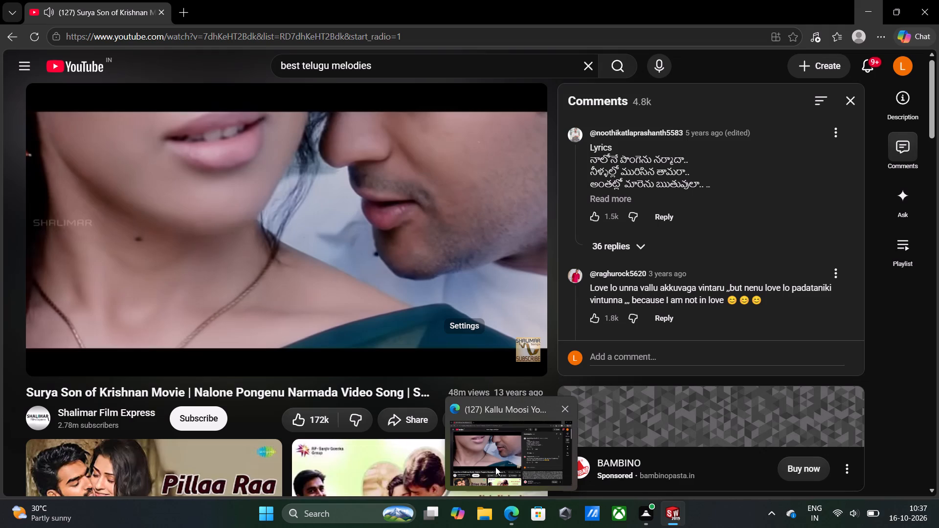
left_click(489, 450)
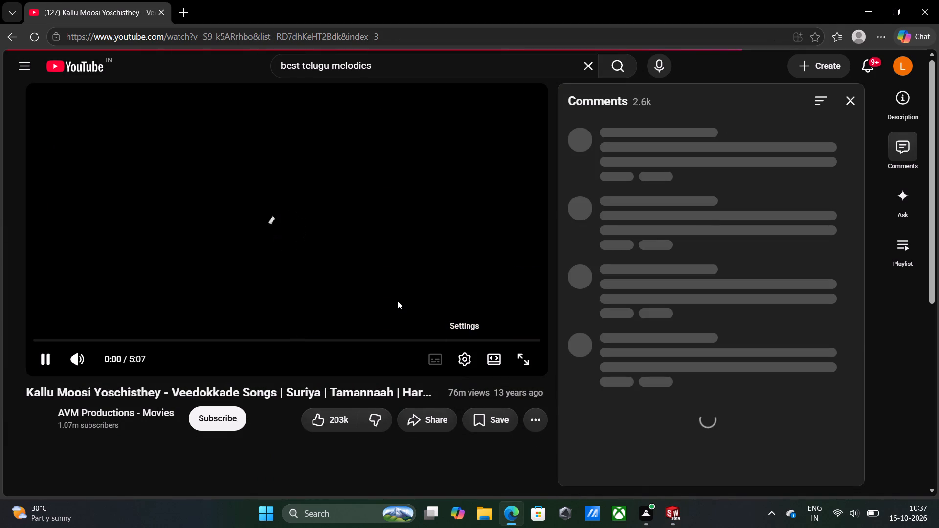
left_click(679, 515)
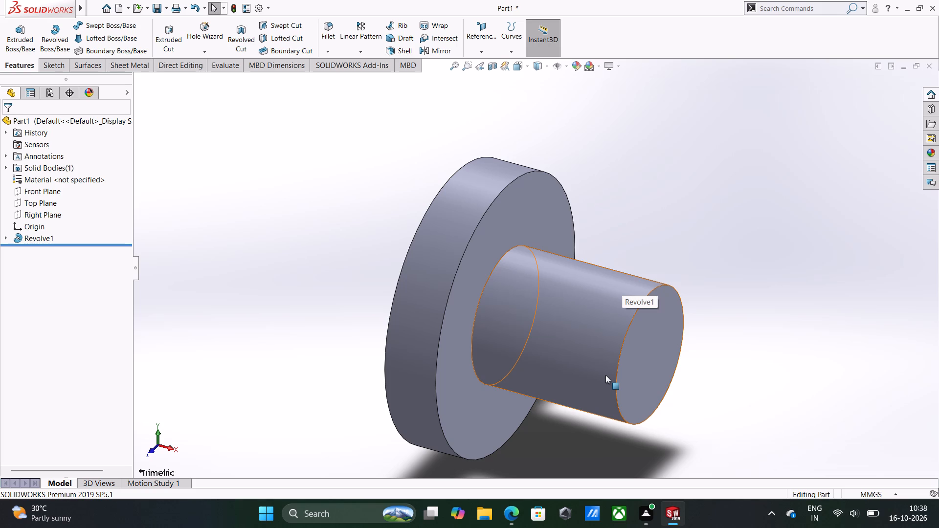
Start a new sketch on the end face of the 60 mm diameter boss, viewed normal to the face.
middle_click_drag(695, 325, 667, 294)
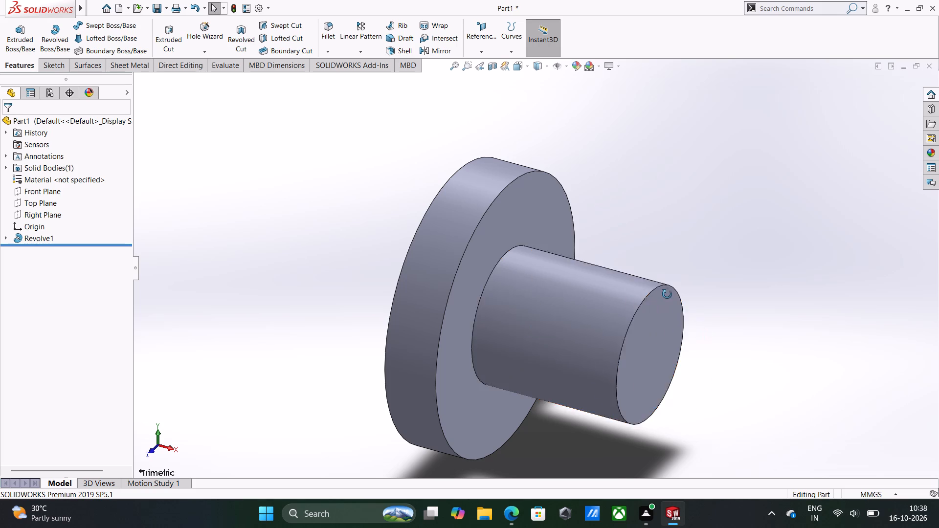
middle_click_drag(667, 294, 750, 296)
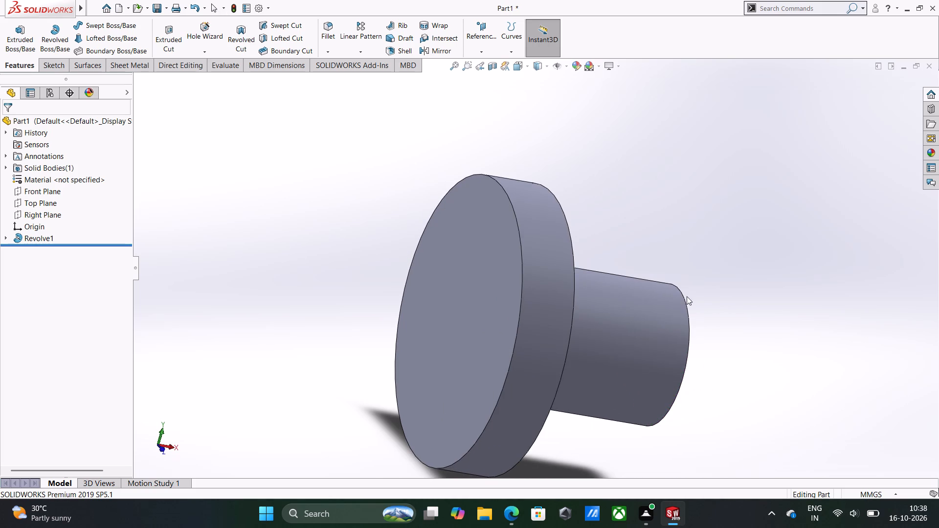
middle_click_drag(677, 285, 671, 270)
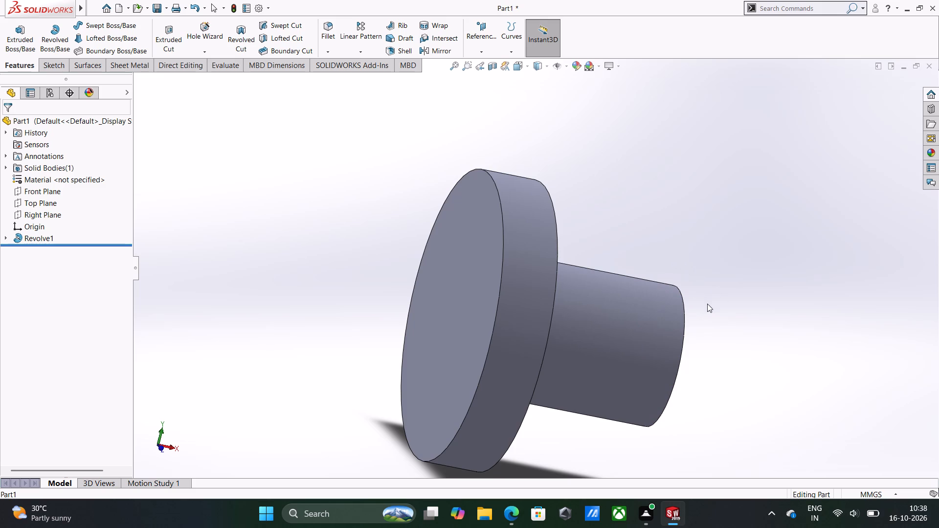
middle_click_drag(693, 332, 609, 291)
left_click(751, 367)
left_click(789, 343)
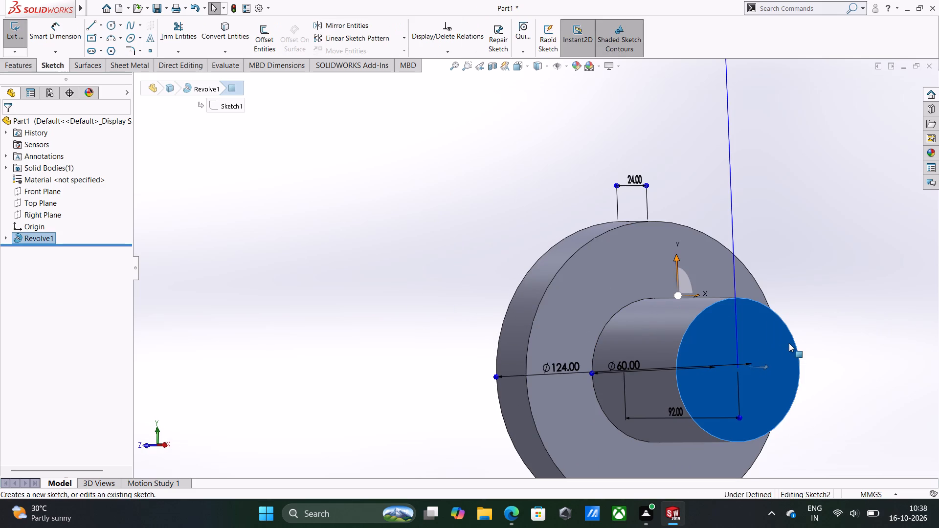
key("ctrl+8")
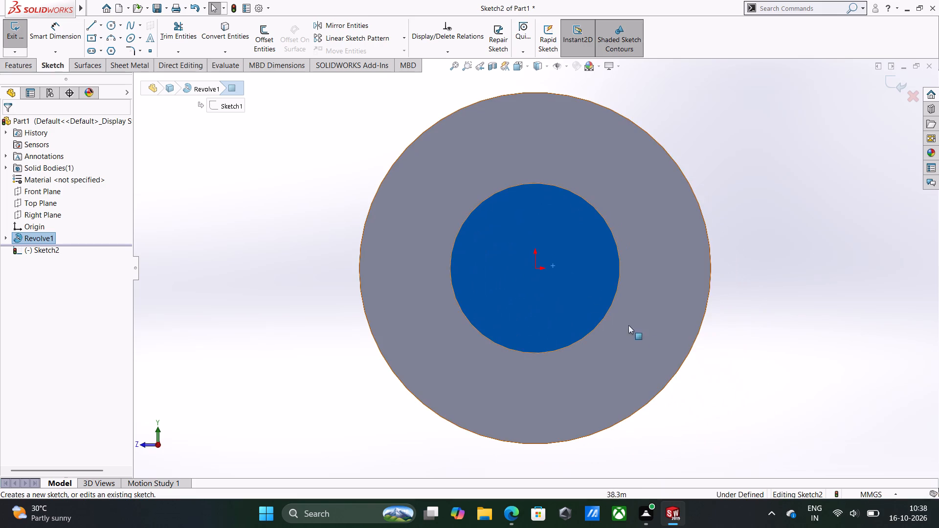
Sketch a corner rectangle about 30 mm wide and 70 mm high, with its left side just right of the origin.
left_click(94, 40)
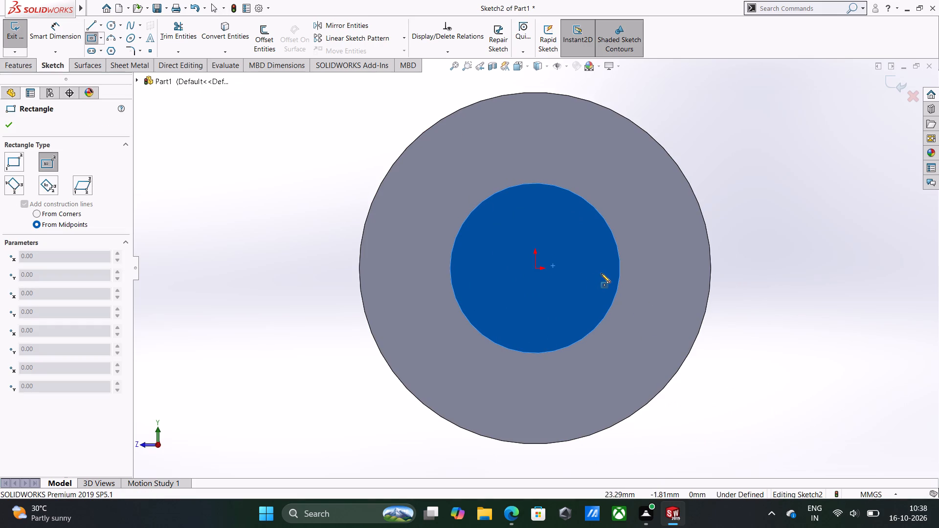
left_click(101, 37)
left_click(116, 48)
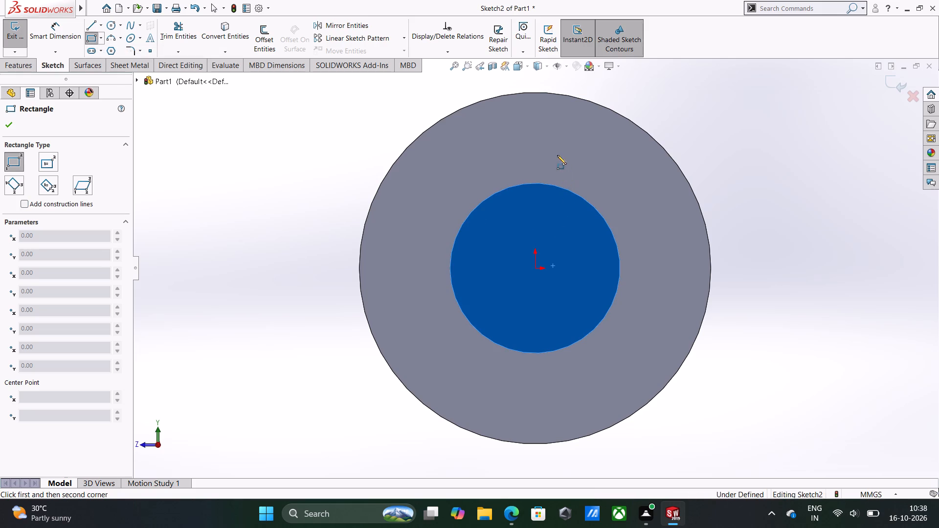
left_click(543, 167)
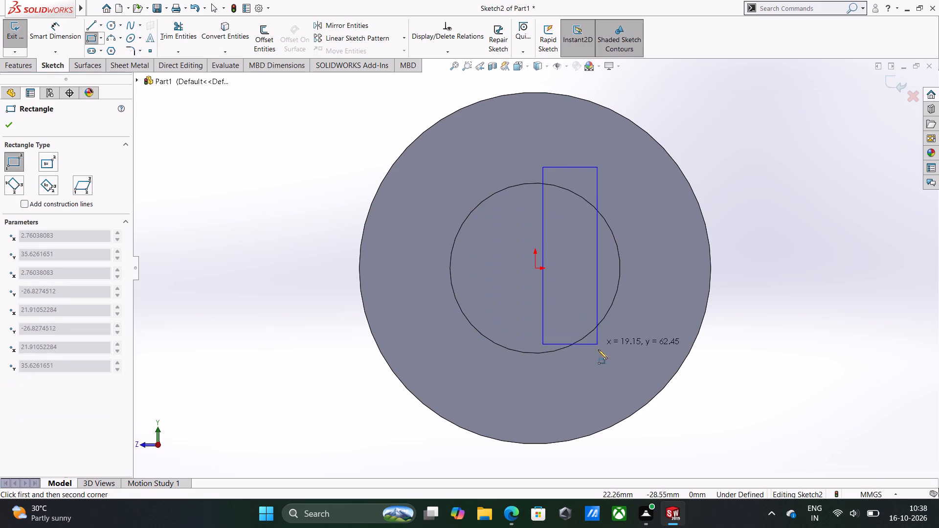
left_click(627, 365)
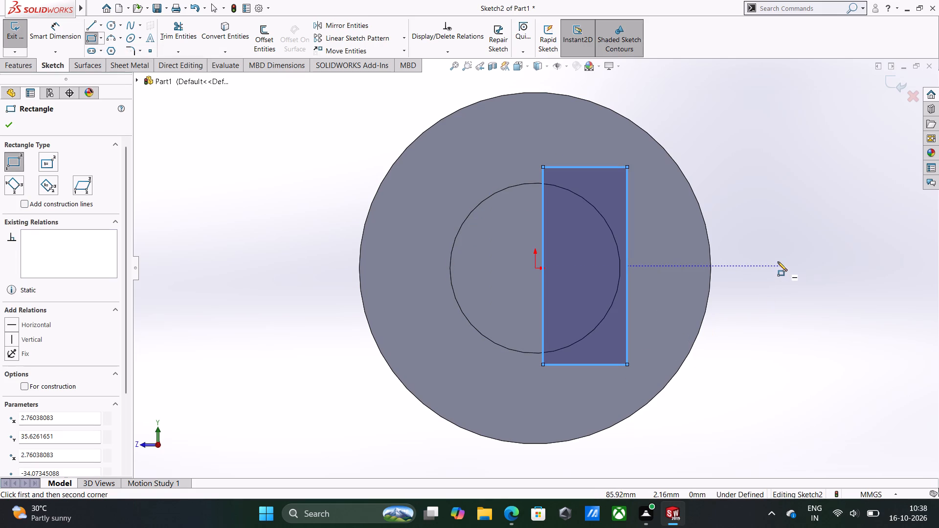
right_click(778, 262)
left_click(803, 268)
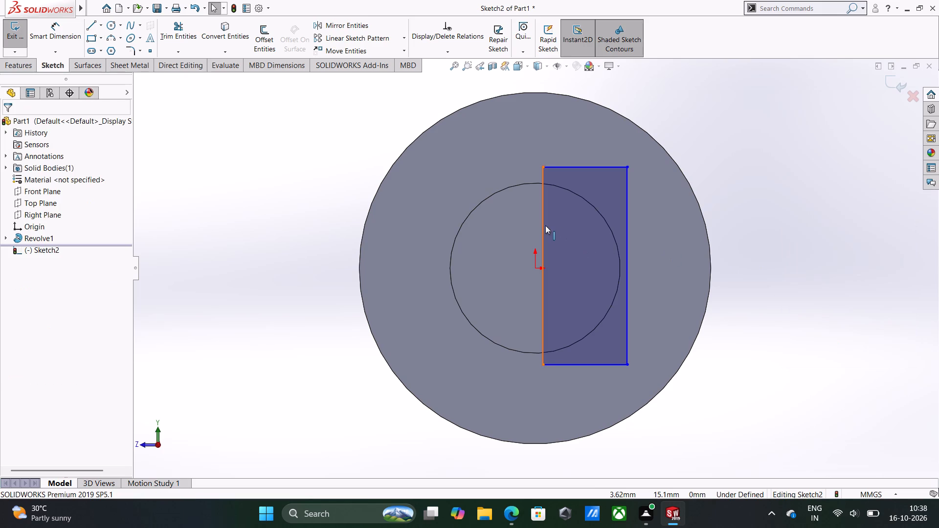
Convert the rectangle's left vertical side, nearest the origin, into construction geometry.
left_click(542, 226)
left_click(587, 199)
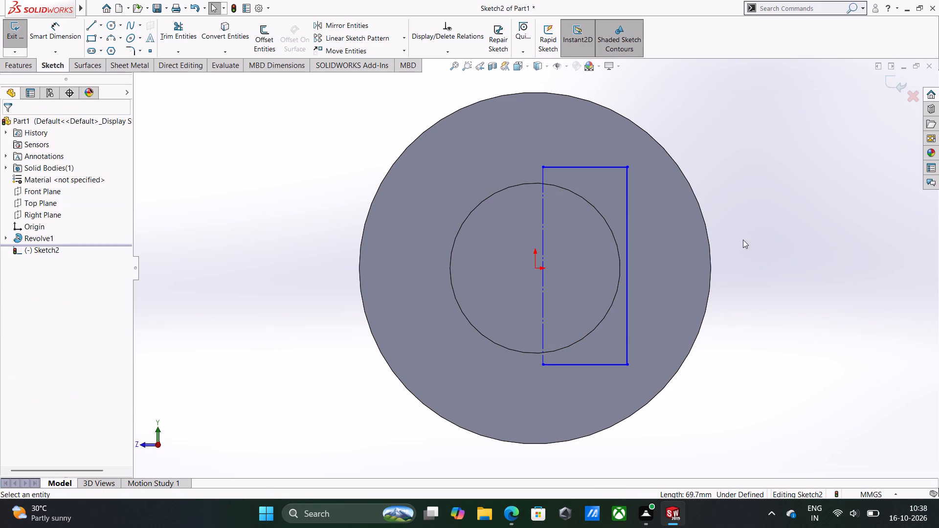
left_click(754, 242)
Dimension the rectangle's right vertical side about the construction line as a doubled distance of 84 mm.
right_click_drag(801, 223, 832, 132)
left_click(628, 197)
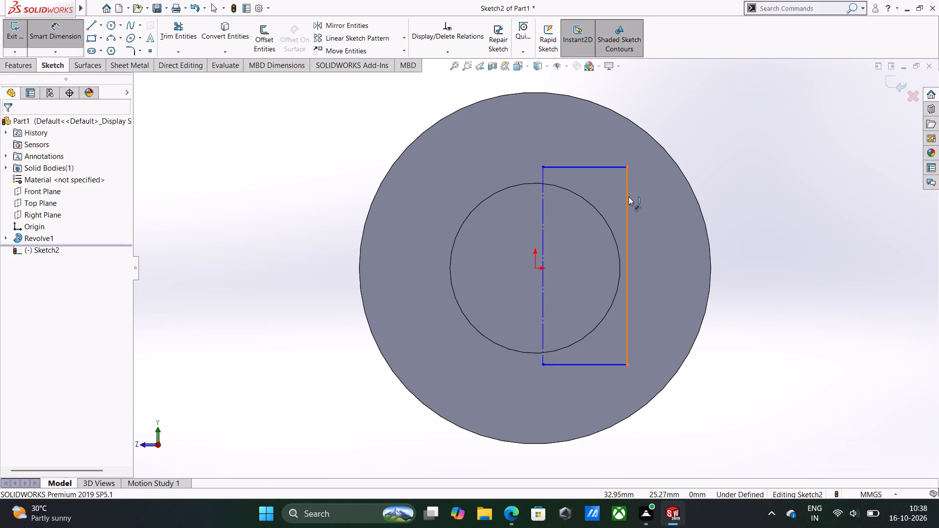
left_click(541, 214)
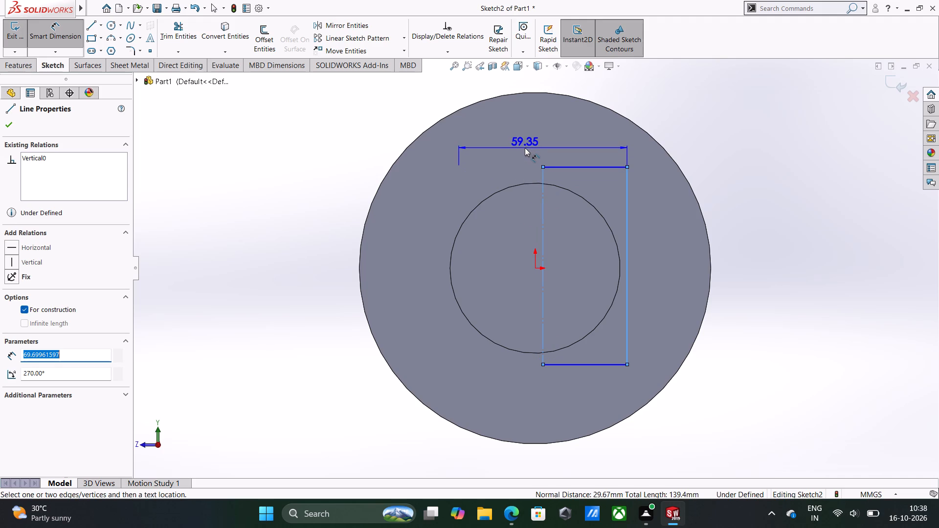
left_click(525, 147)
type("84")
key("Return")
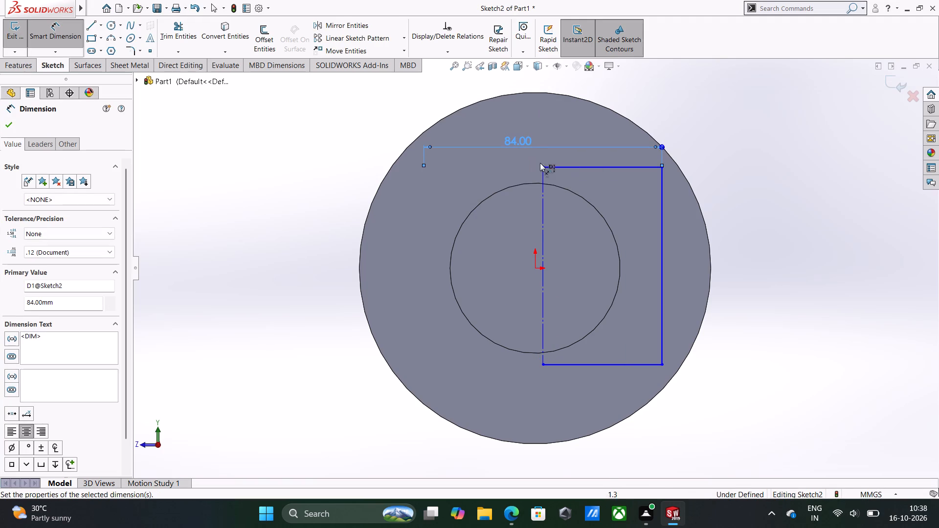
Dimension the rectangle's vertical side farthest from the origin as 60 mm.
left_click(666, 226)
left_click(664, 231)
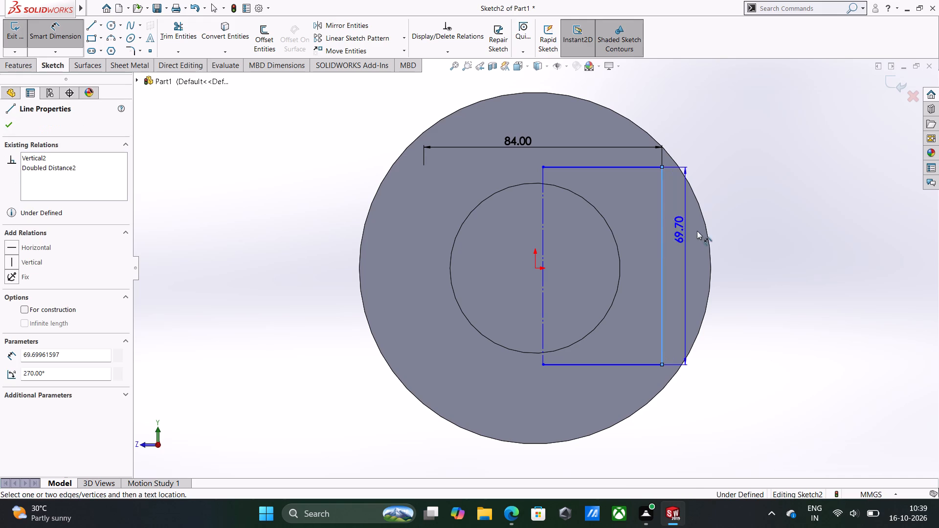
left_click(726, 262)
type("60")
key("Return")
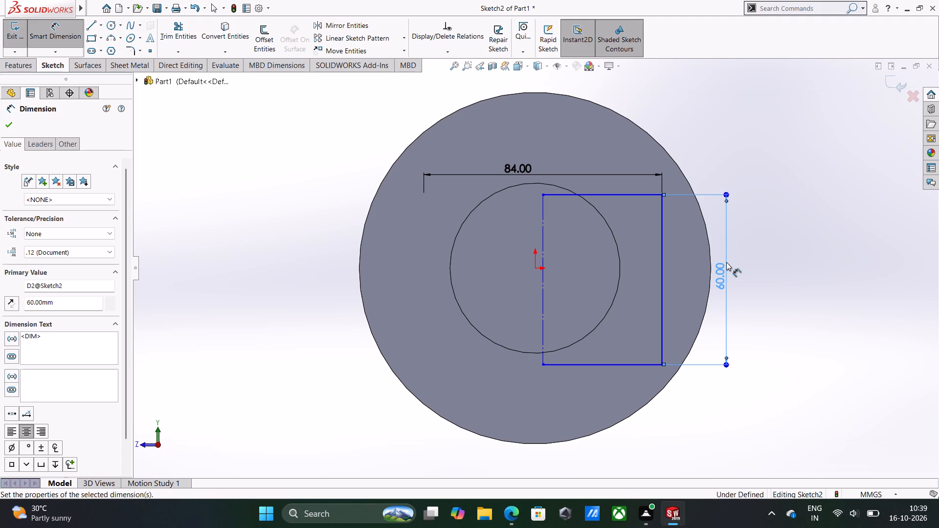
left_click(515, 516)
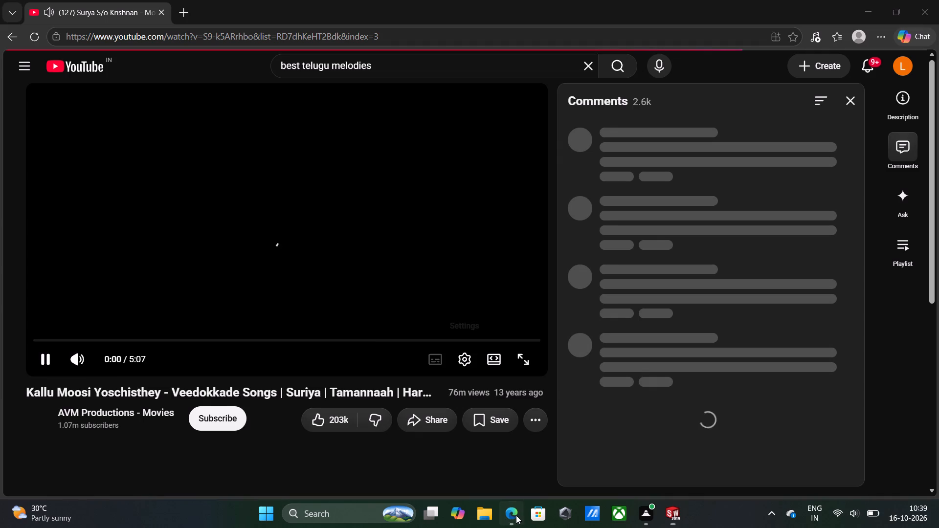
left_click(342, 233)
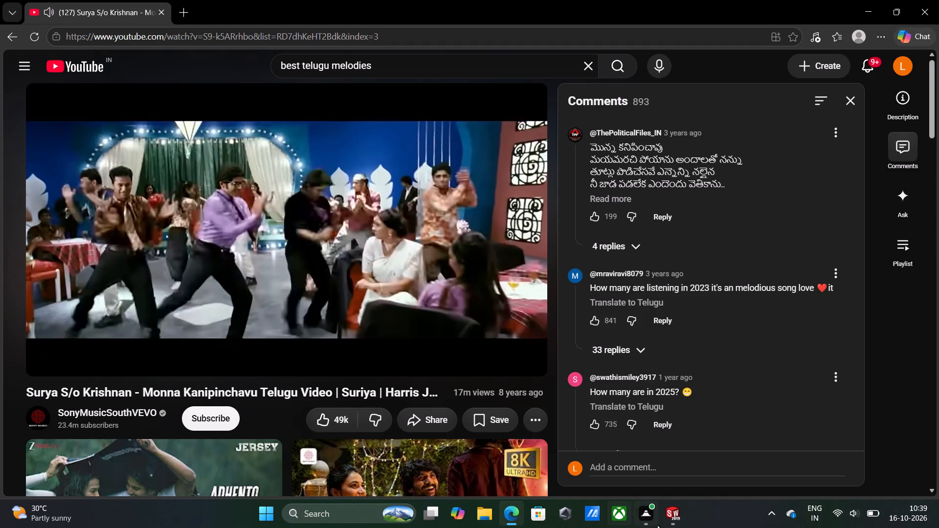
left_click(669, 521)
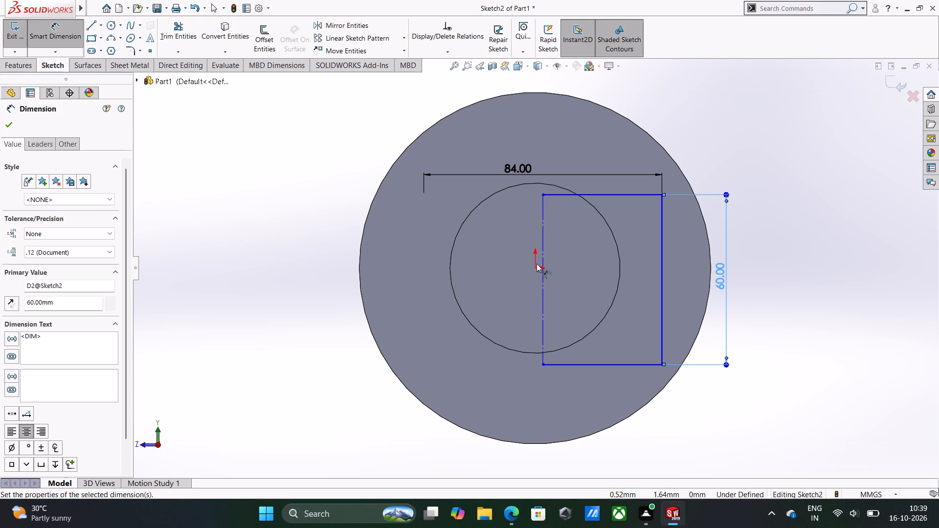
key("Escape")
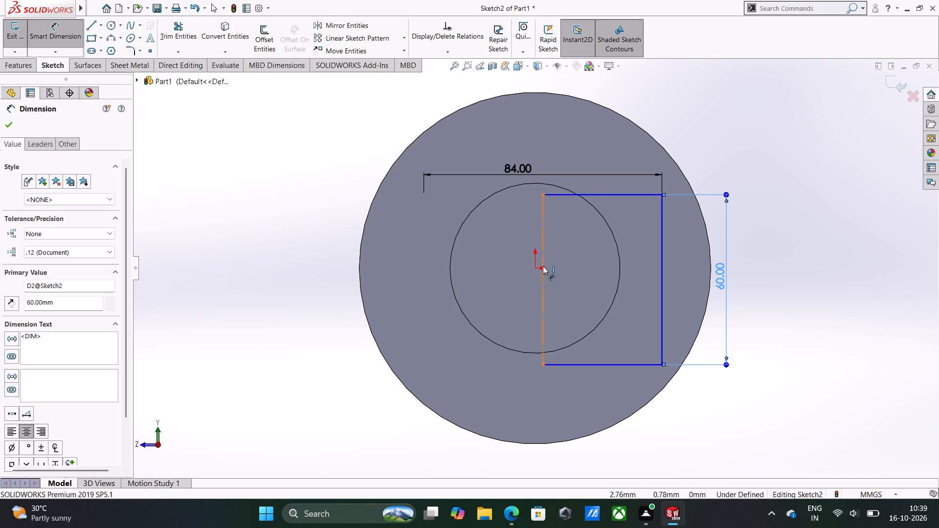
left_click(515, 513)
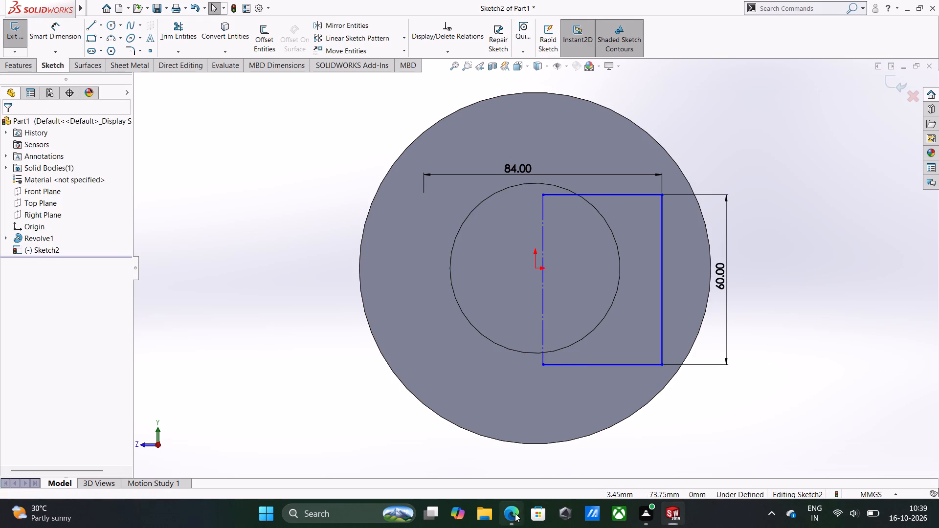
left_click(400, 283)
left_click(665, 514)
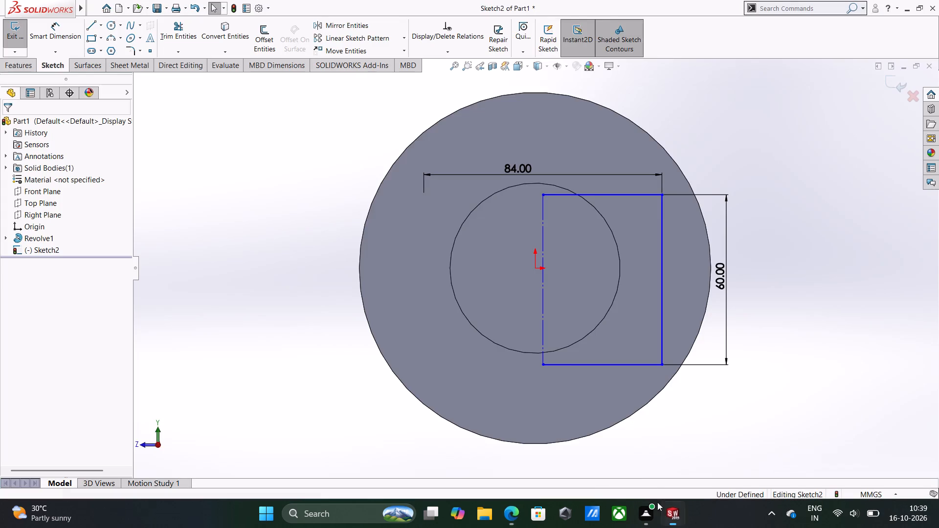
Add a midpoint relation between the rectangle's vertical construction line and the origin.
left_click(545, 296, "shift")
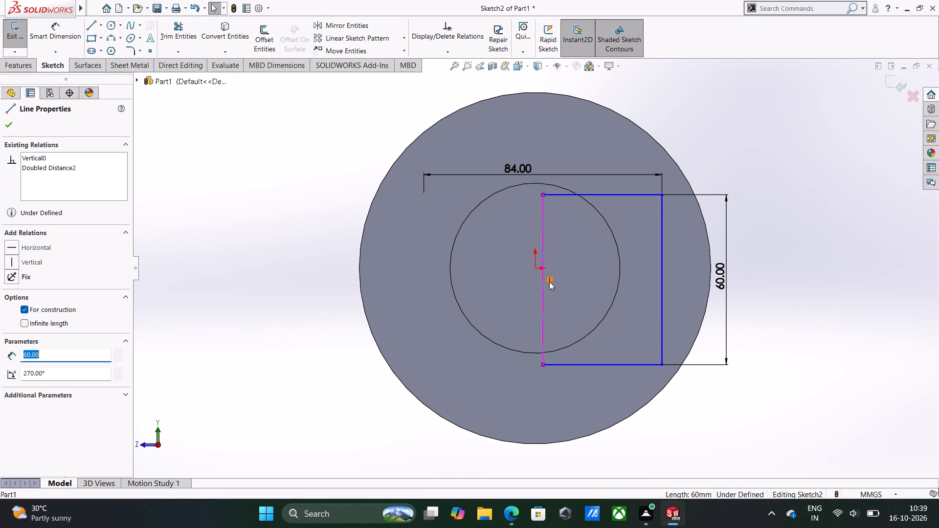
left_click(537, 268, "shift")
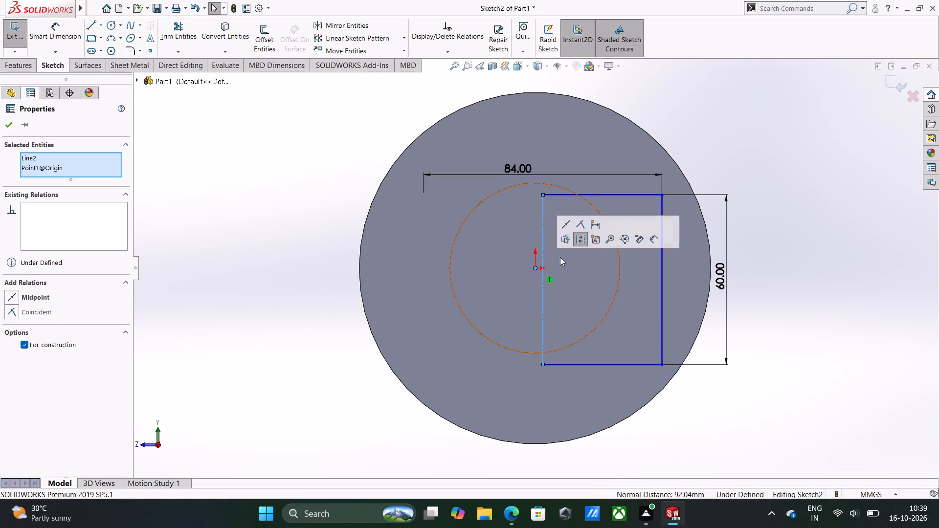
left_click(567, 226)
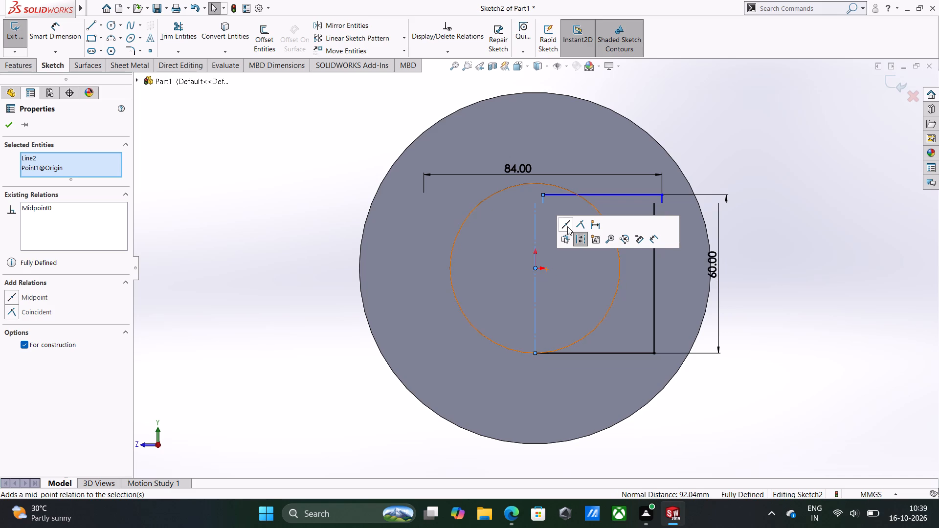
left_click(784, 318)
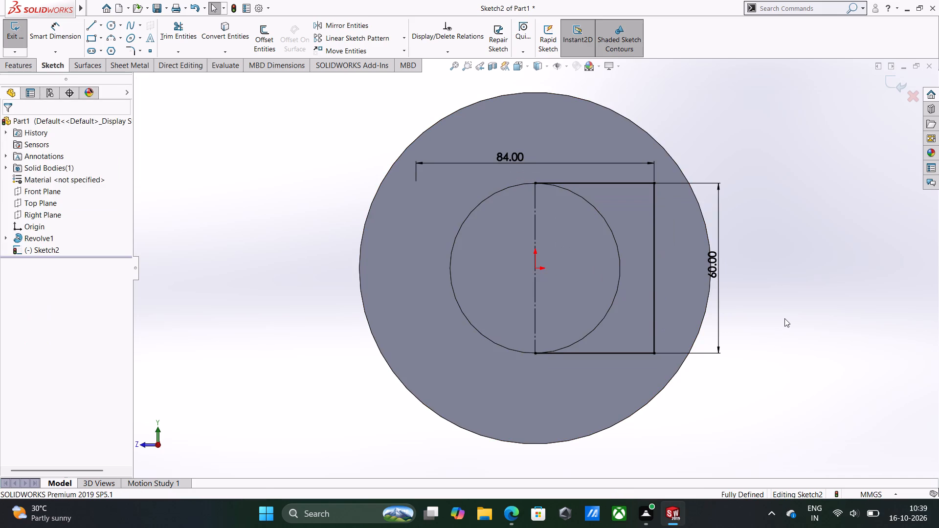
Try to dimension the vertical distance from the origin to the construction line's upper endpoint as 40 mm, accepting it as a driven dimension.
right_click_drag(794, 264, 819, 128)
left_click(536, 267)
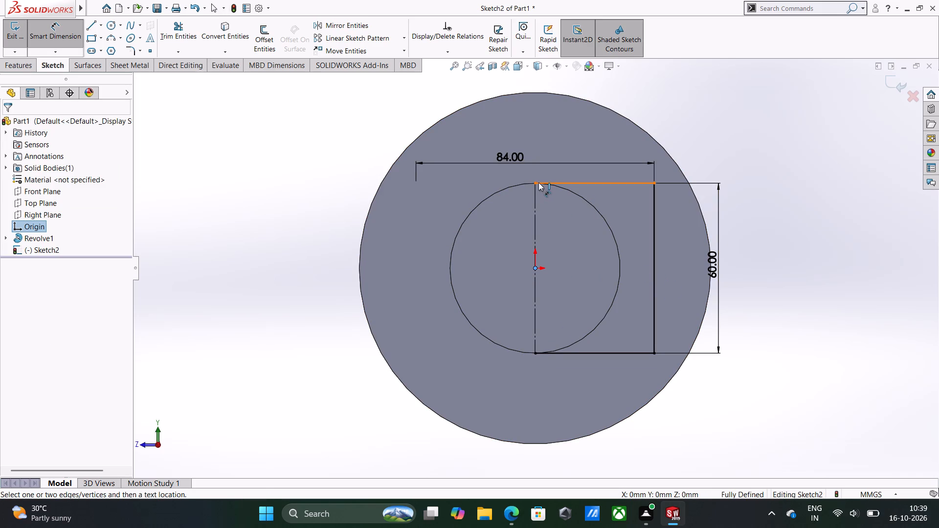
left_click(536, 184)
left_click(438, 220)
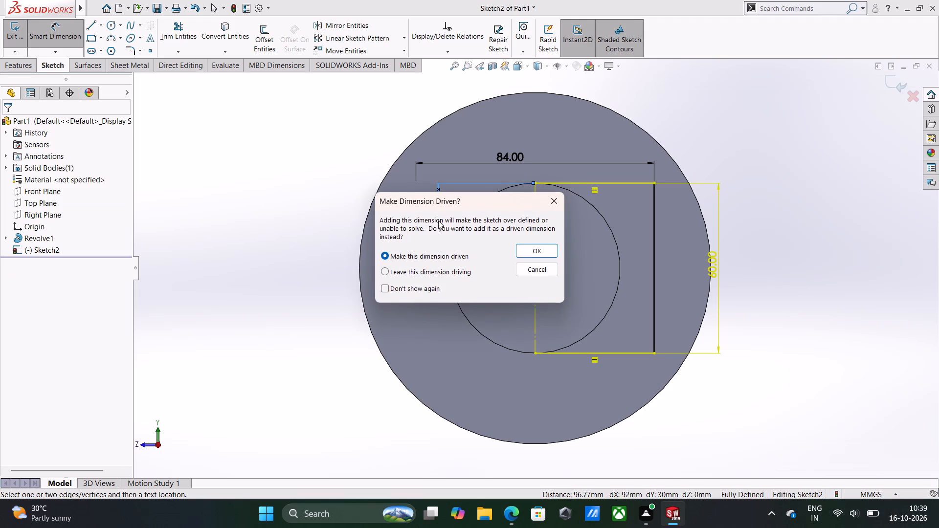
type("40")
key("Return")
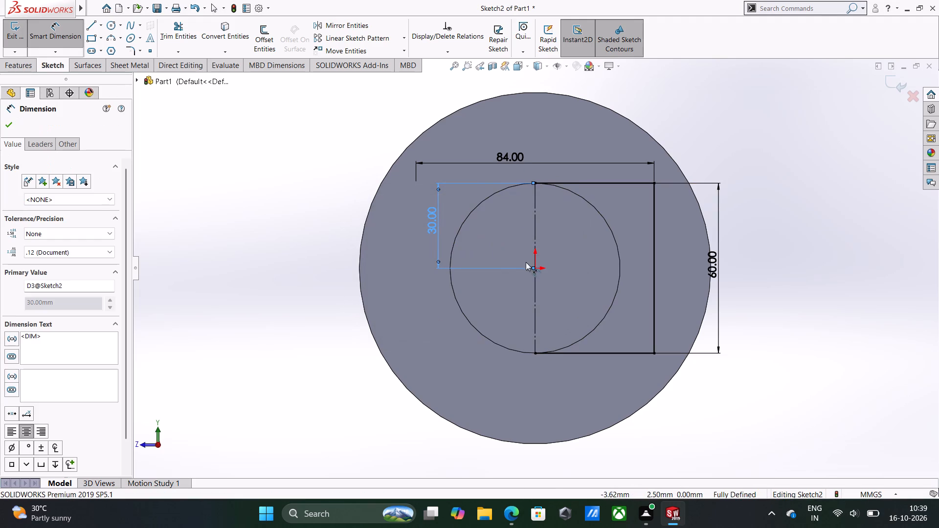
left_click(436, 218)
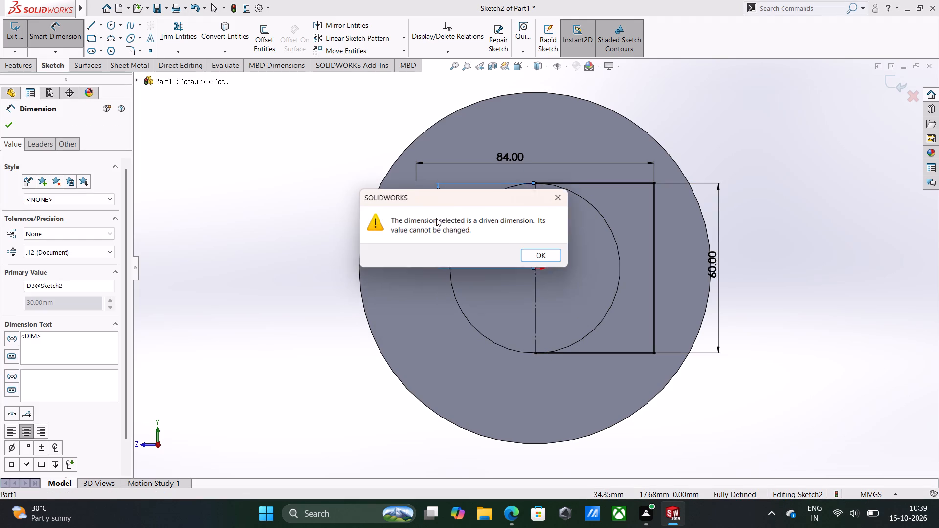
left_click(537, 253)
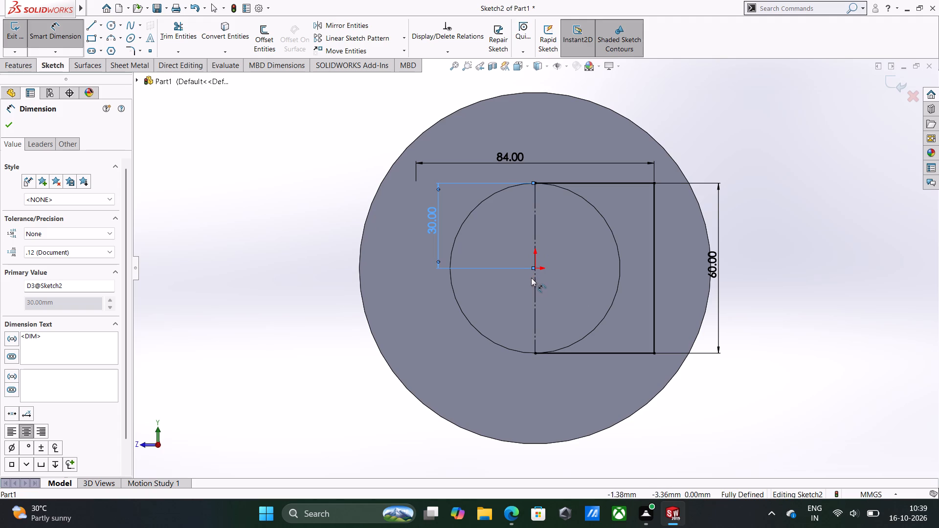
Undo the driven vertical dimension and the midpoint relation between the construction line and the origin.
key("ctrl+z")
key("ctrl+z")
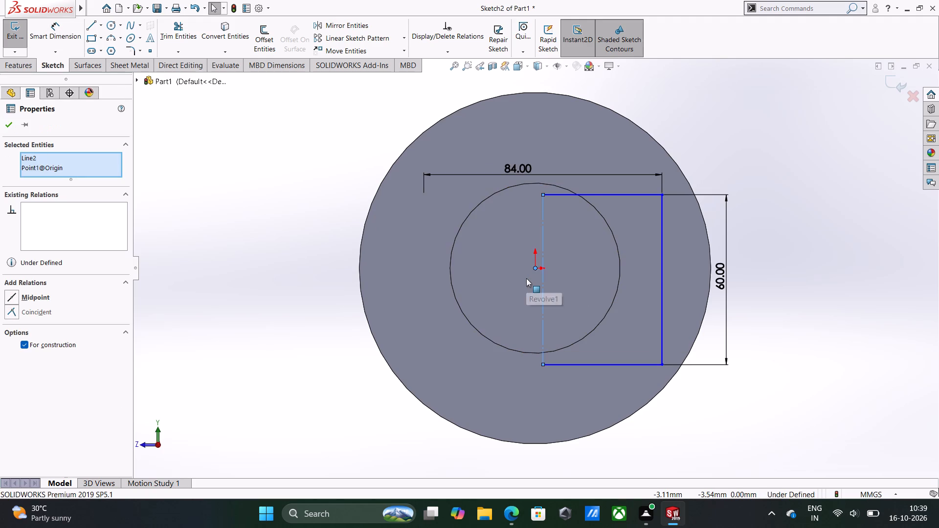
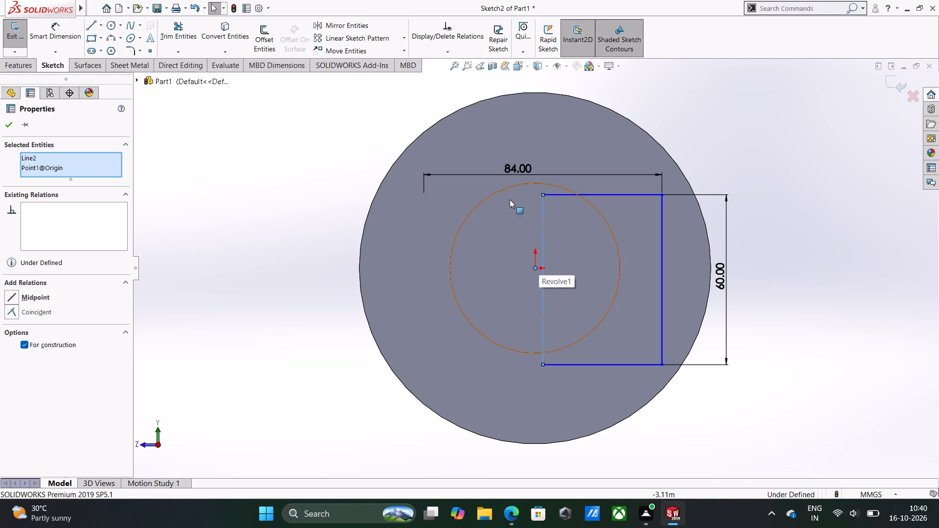
Make the rectangle's vertical construction line coincident with the origin.
key("Escape")
key("Escape")
key("Escape")
key("Escape")
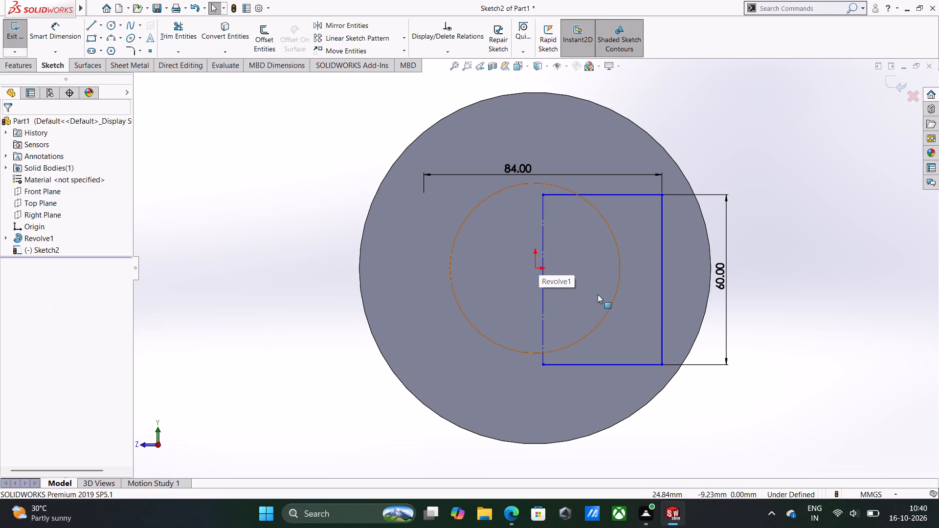
left_click(540, 302, "shift")
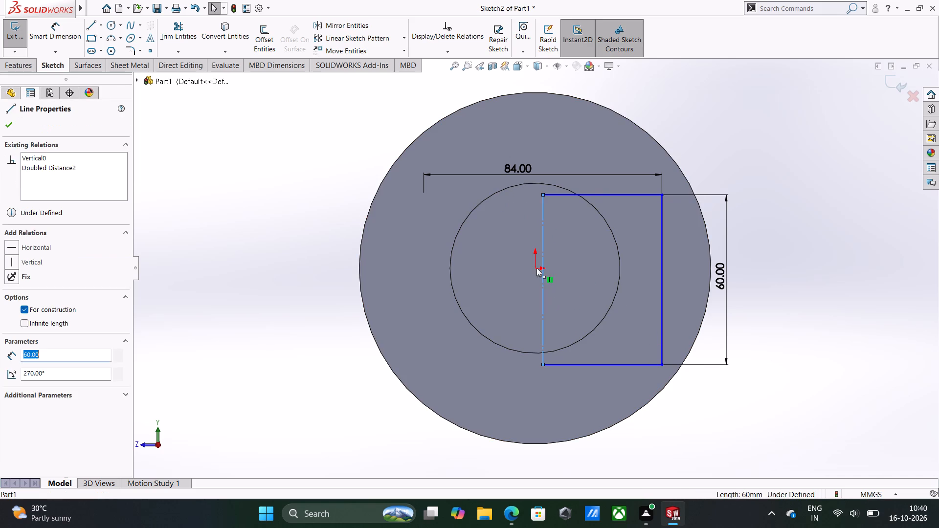
left_click(535, 267, "shift")
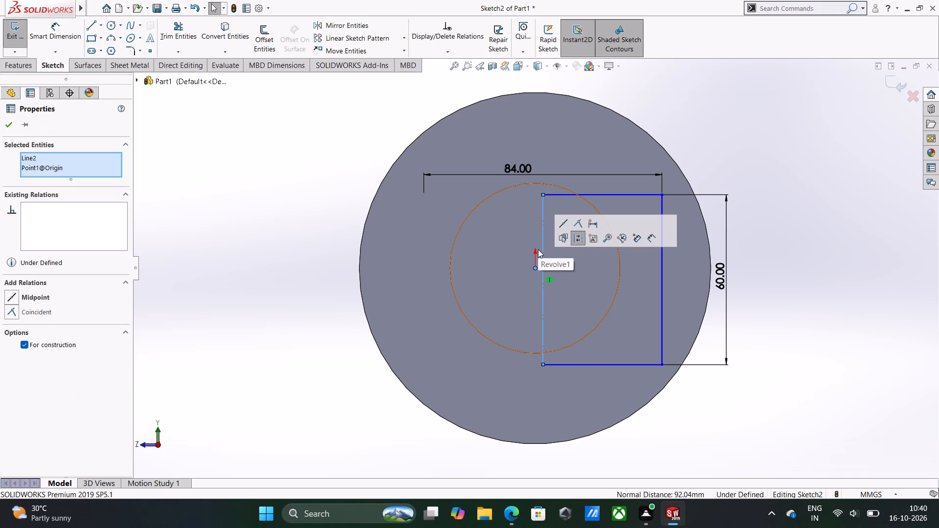
left_click(576, 227)
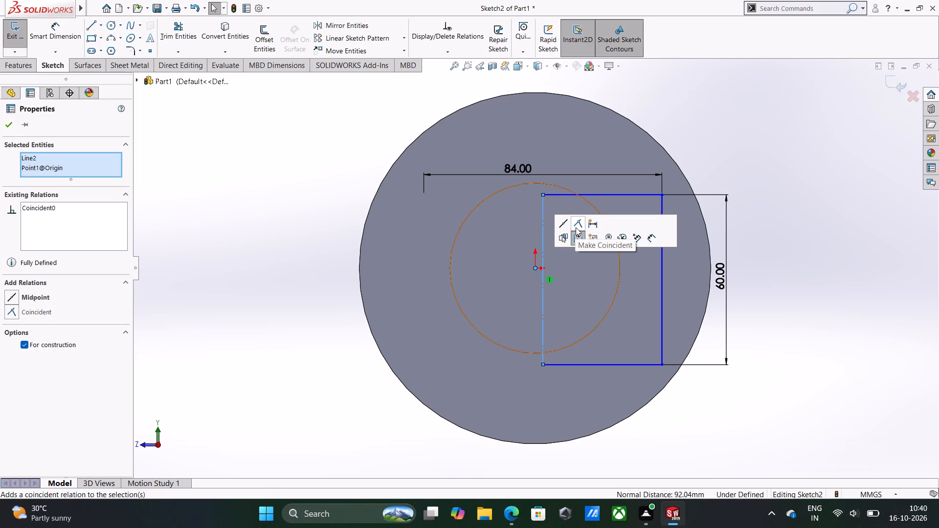
left_click(569, 280)
left_click(792, 191)
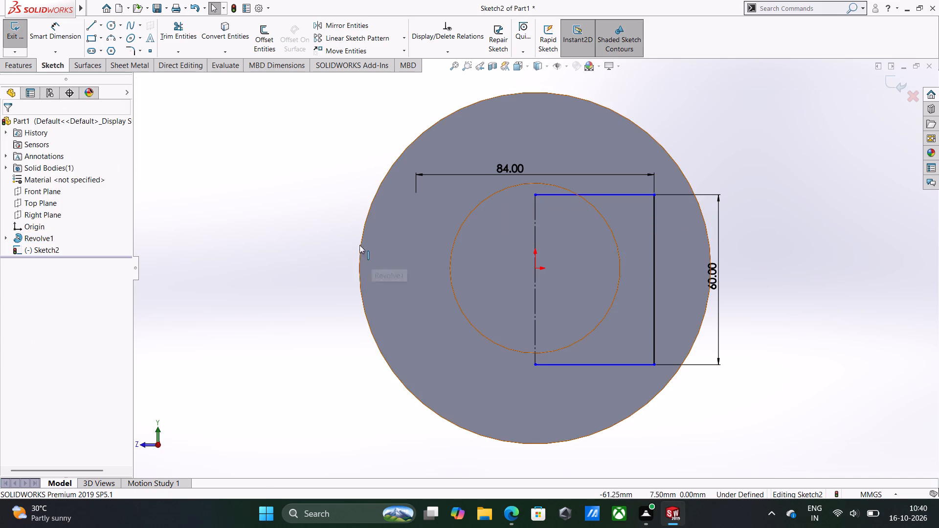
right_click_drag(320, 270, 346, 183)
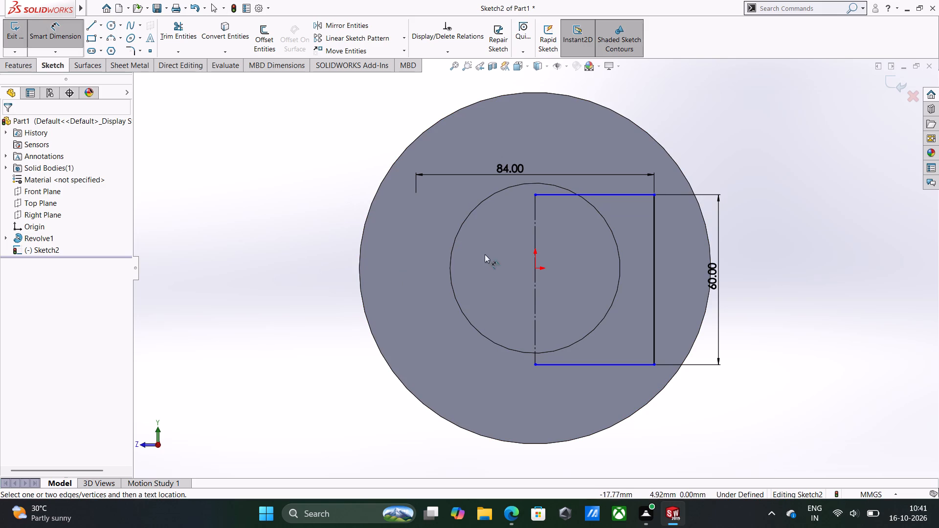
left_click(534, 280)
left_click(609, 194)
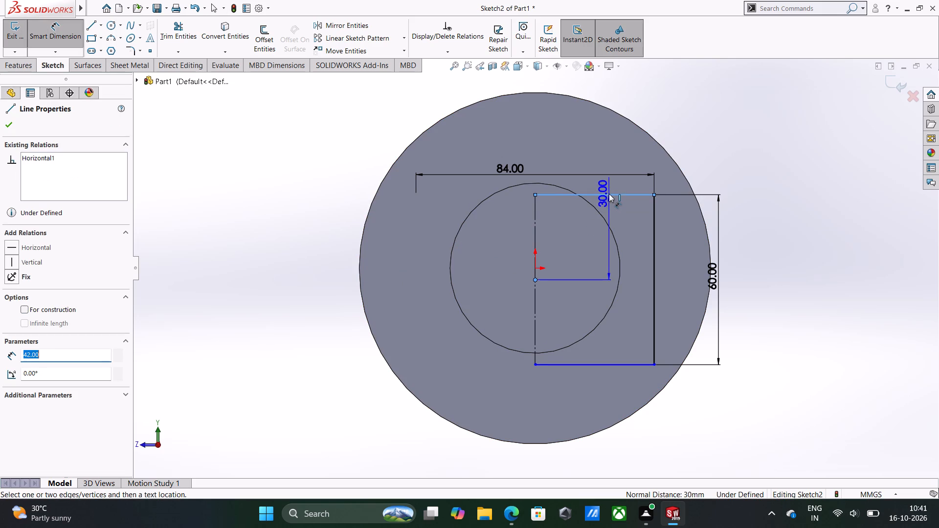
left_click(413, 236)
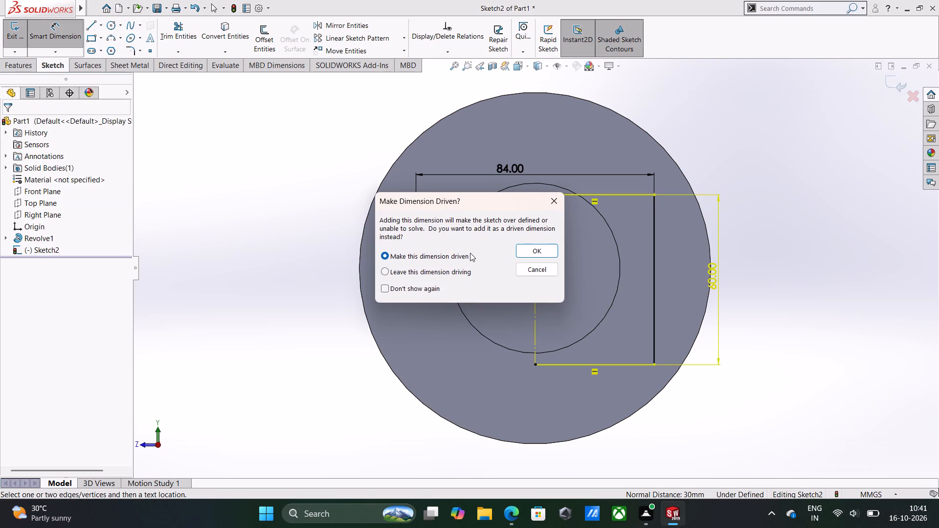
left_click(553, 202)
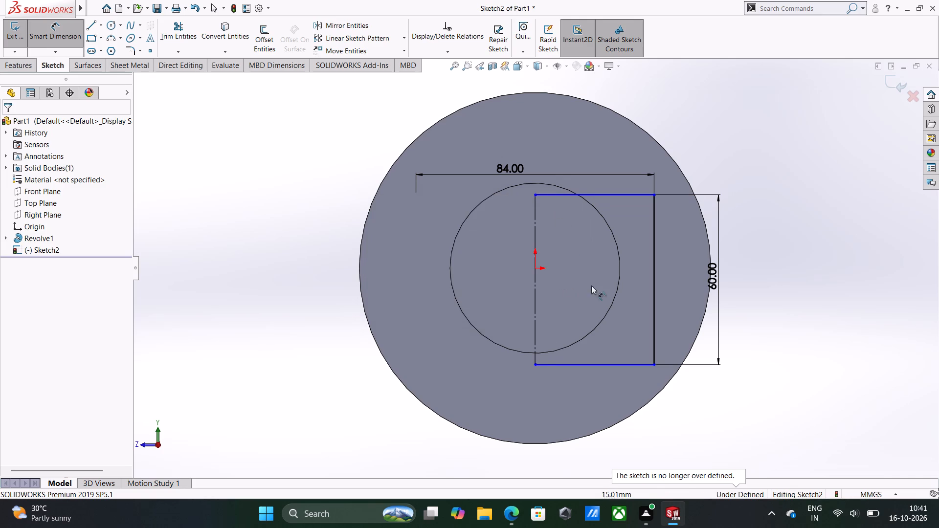
Dimension the vertical distance from the origin to the rectangle's upper horizontal side as 40 mm.
left_click(535, 268)
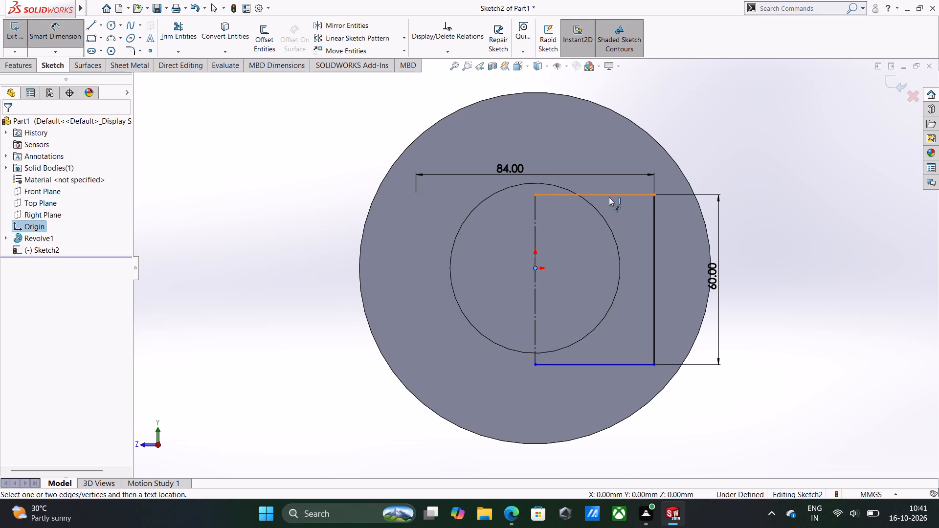
left_click(609, 197)
left_click(433, 224)
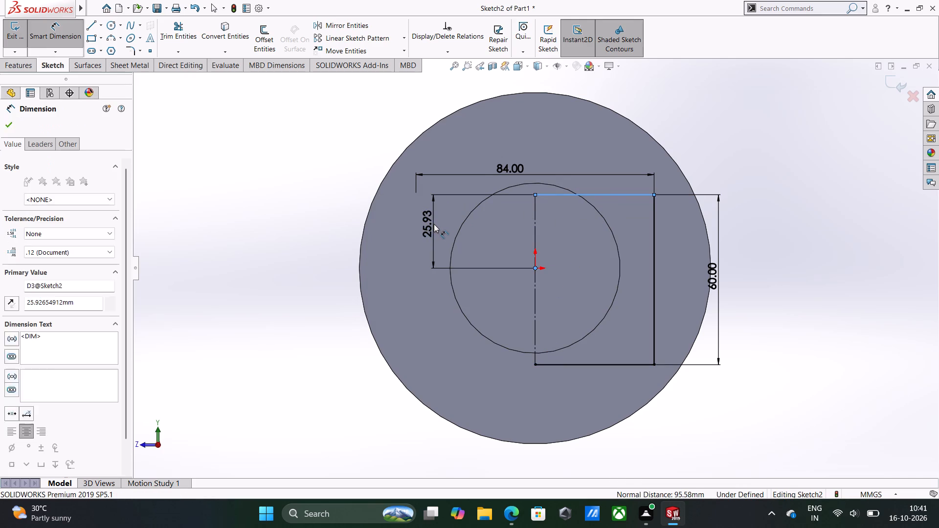
type("40")
key("Return")
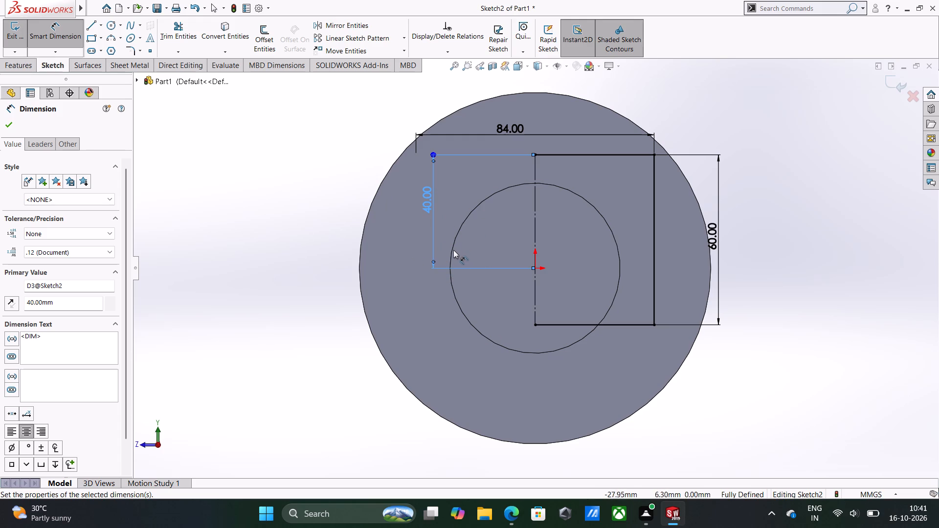
Revolve the rectangular profile 360 degrees about its vertical construction line, automatically closing the open sketch and merging the result.
left_click(10, 65)
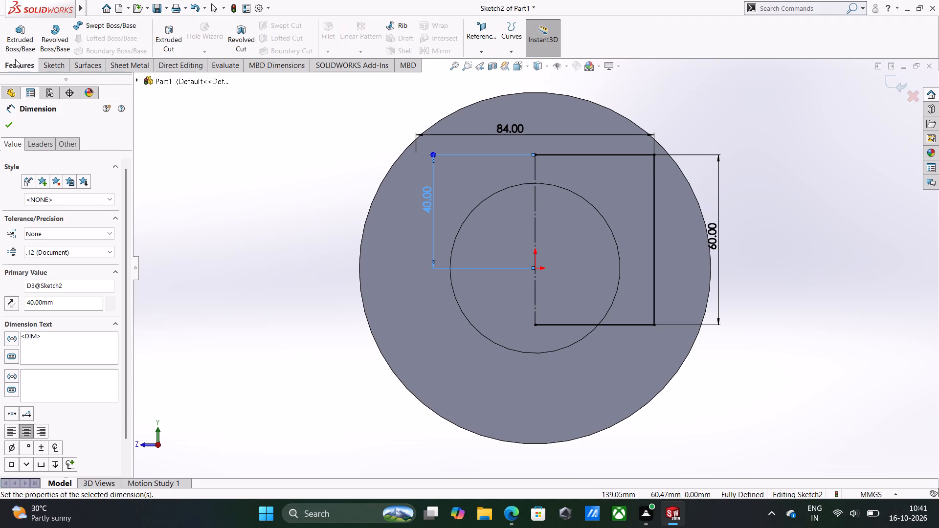
left_click(43, 33)
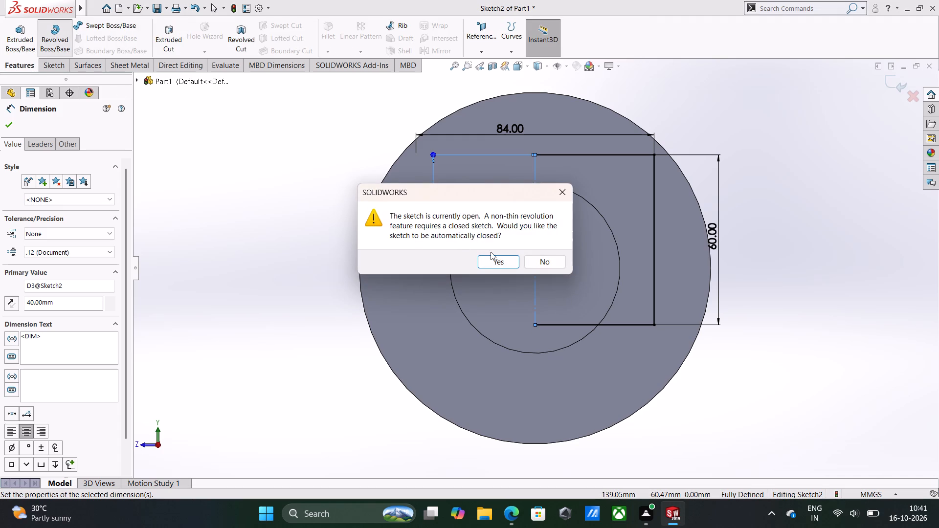
left_click(497, 264)
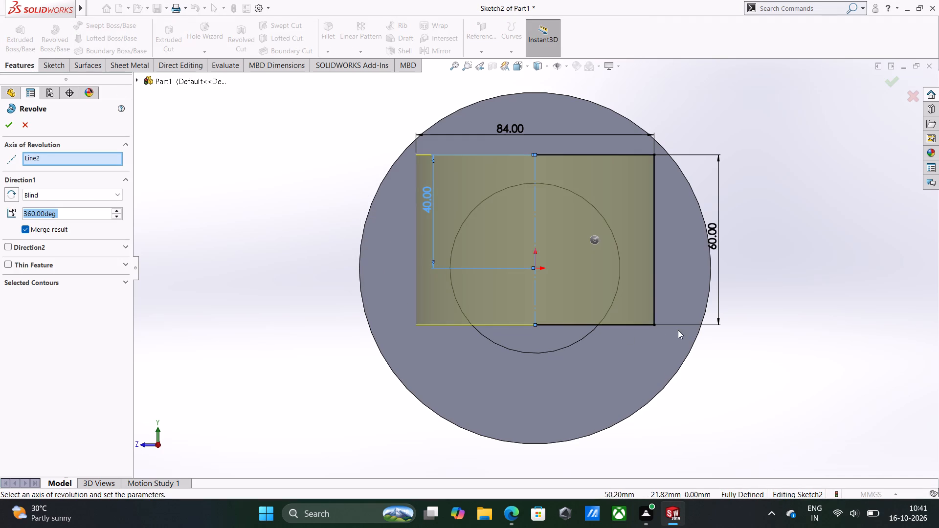
middle_click_drag(673, 332, 652, 384)
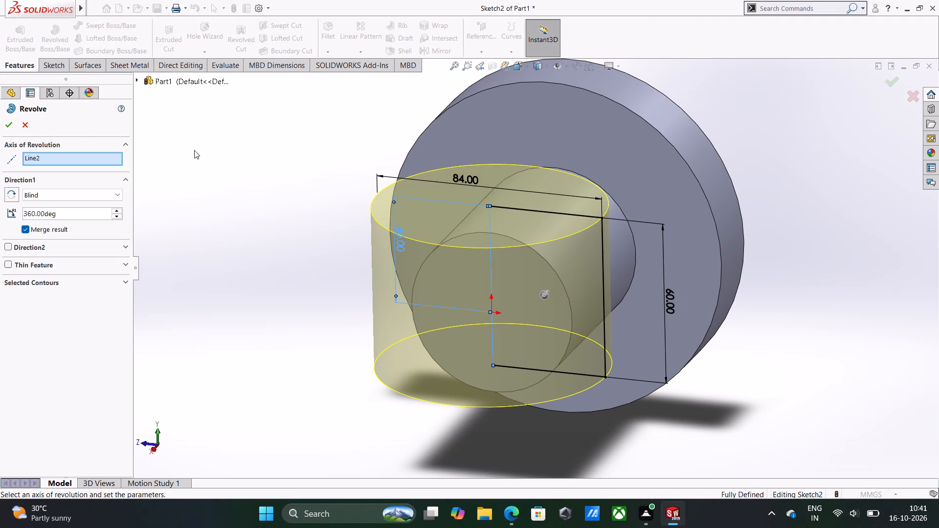
left_click(7, 125)
left_click(251, 215)
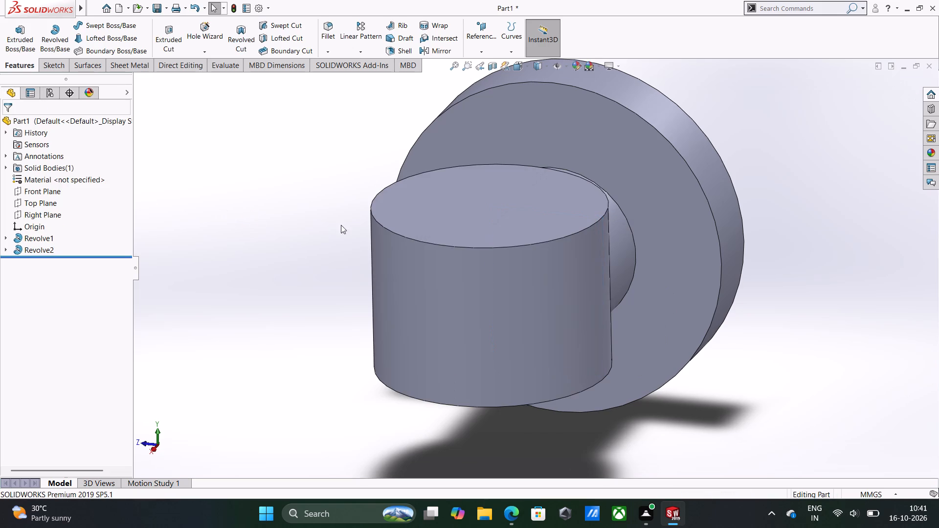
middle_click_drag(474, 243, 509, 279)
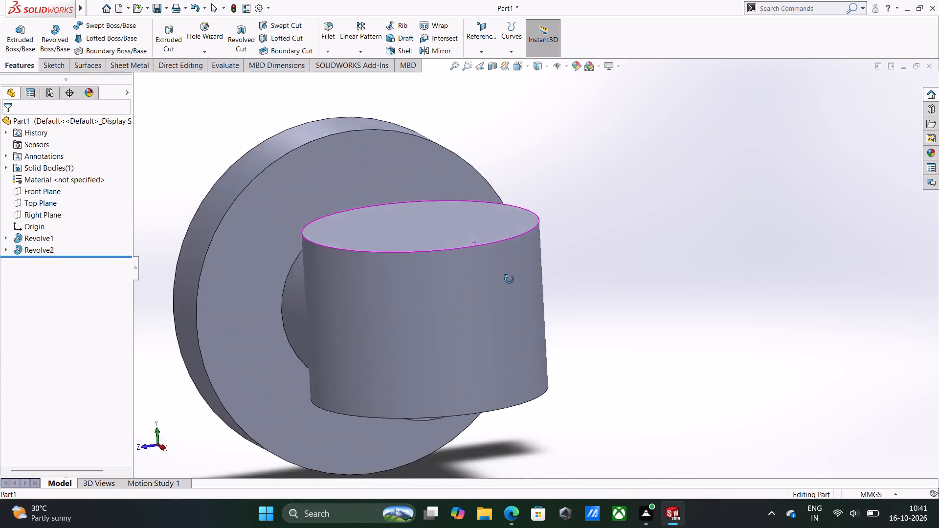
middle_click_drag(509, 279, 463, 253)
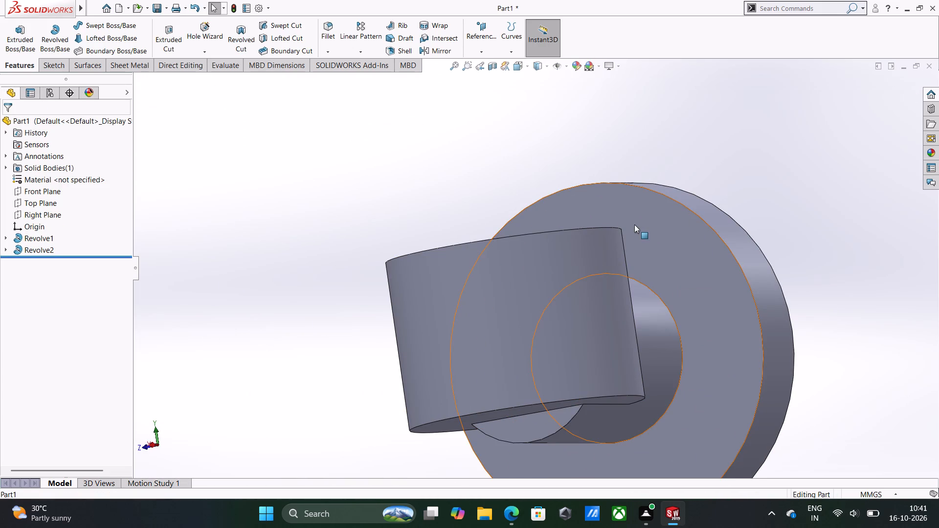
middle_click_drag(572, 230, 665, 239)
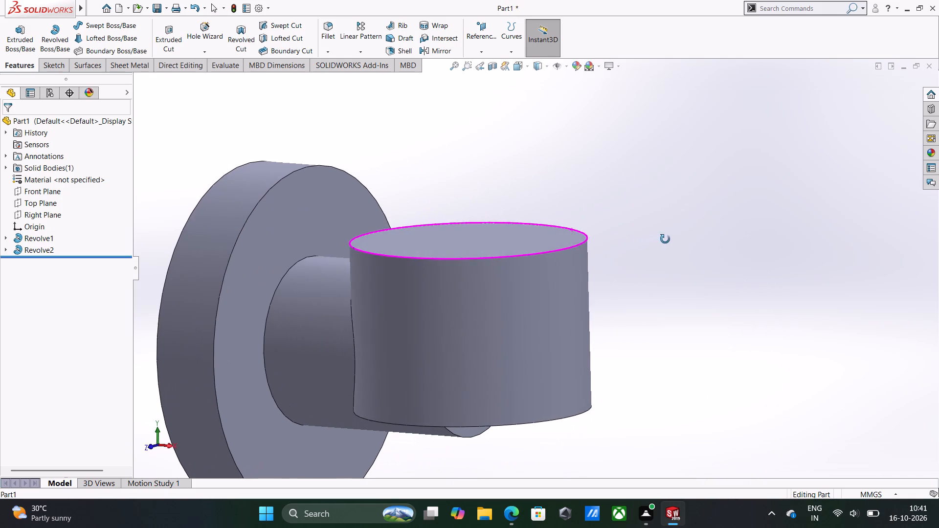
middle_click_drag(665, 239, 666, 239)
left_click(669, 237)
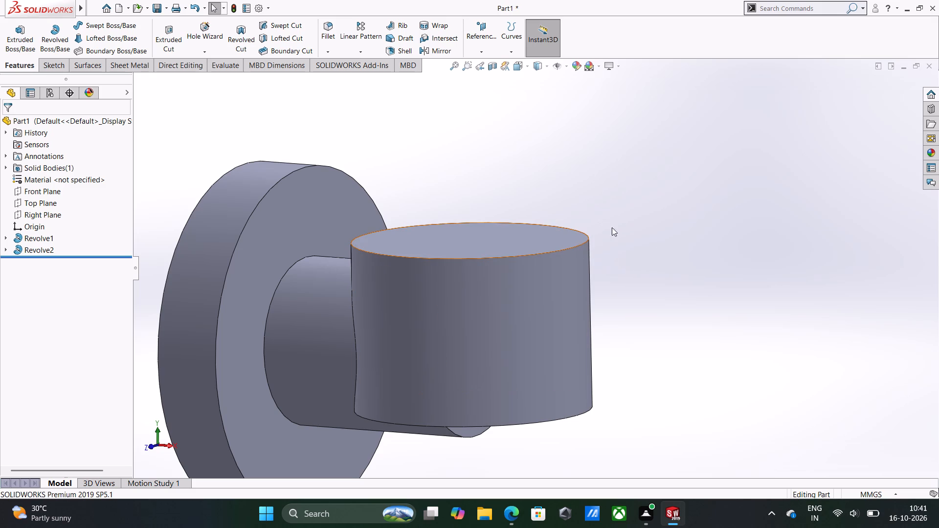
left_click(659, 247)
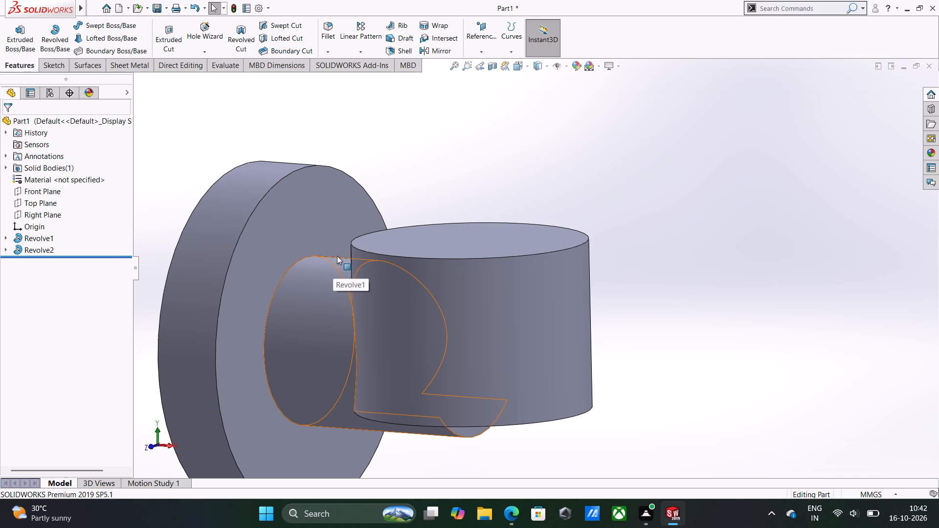
Sketch a circle of about 16.8 mm radius on the vertical cylinder's bottom face, centred level with the origin about 101 mm away.
middle_click_drag(445, 300, 464, 207)
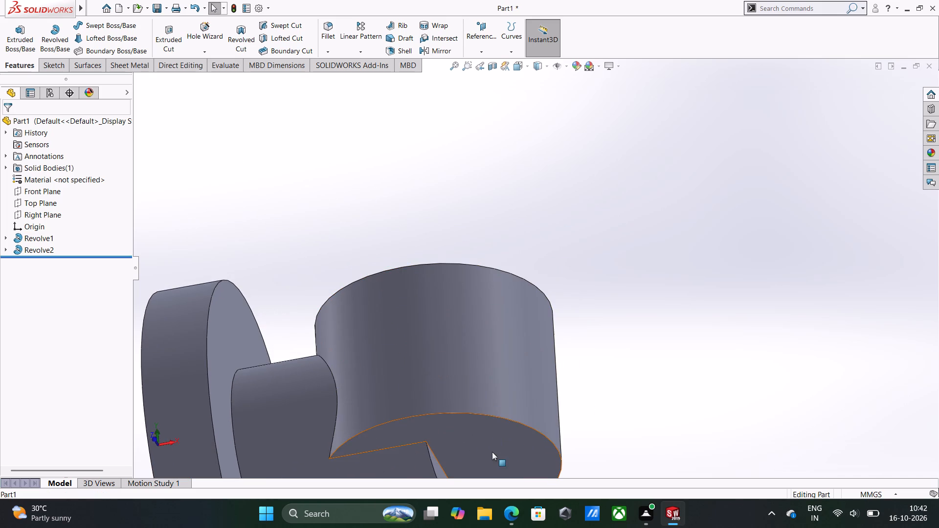
left_click(492, 452)
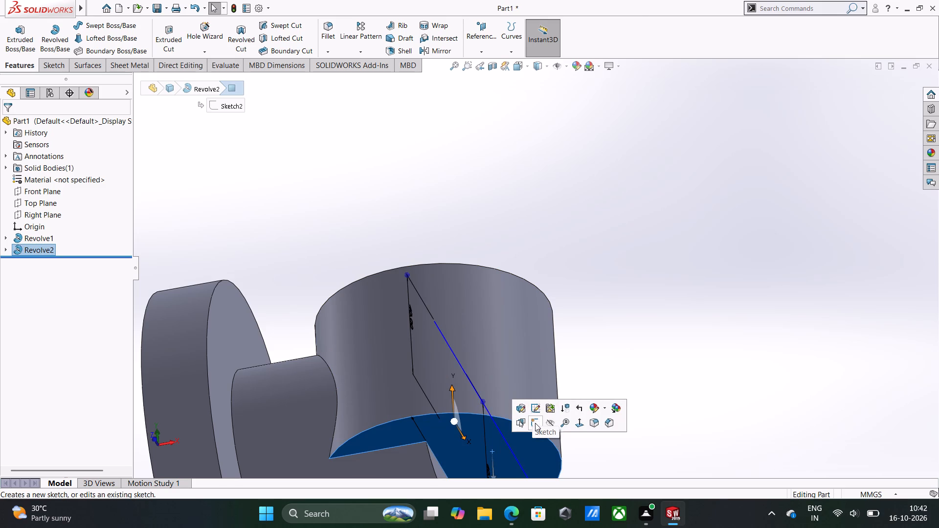
left_click(535, 423)
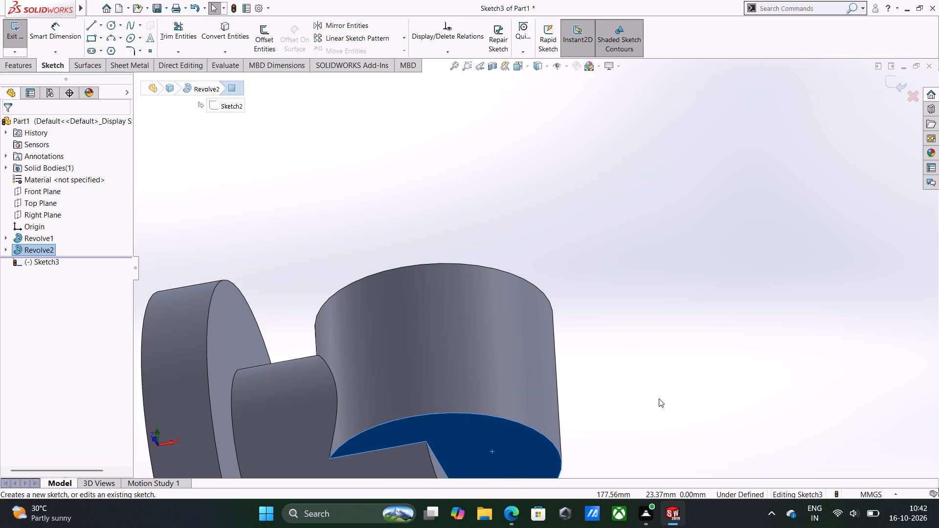
key("ctrl+8")
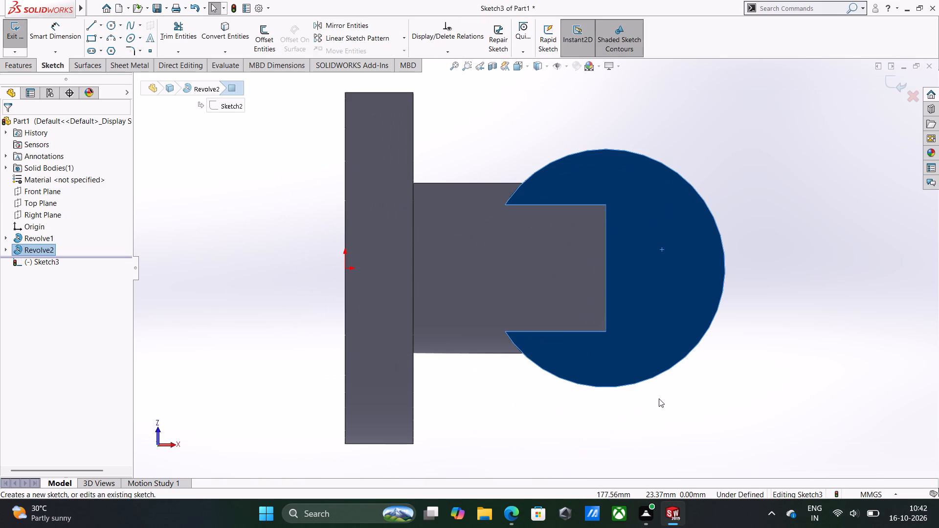
right_click_drag(633, 410, 744, 405)
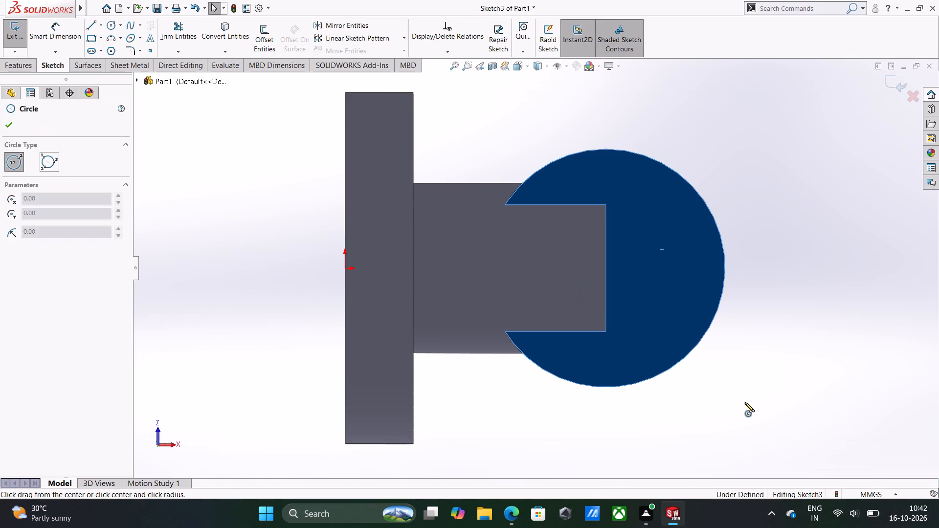
left_click(632, 270)
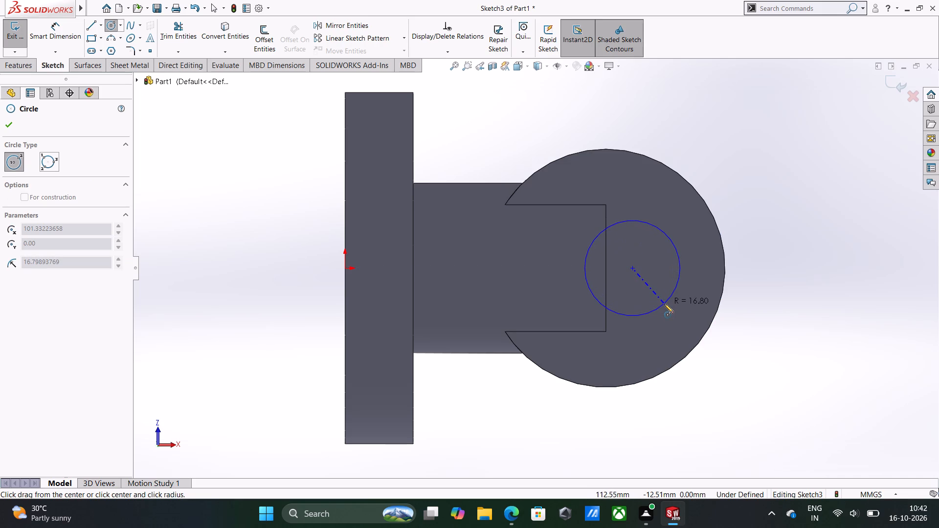
left_click(664, 304)
right_click(764, 228)
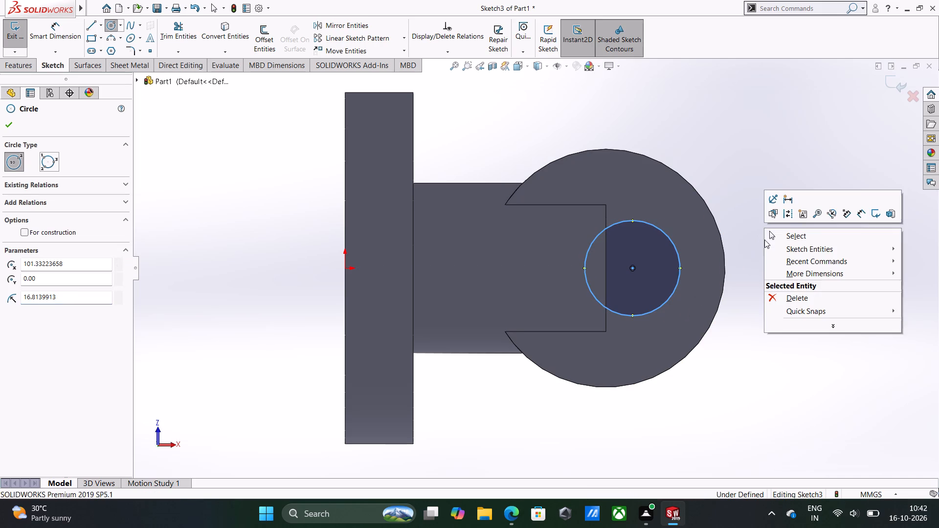
left_click(776, 238)
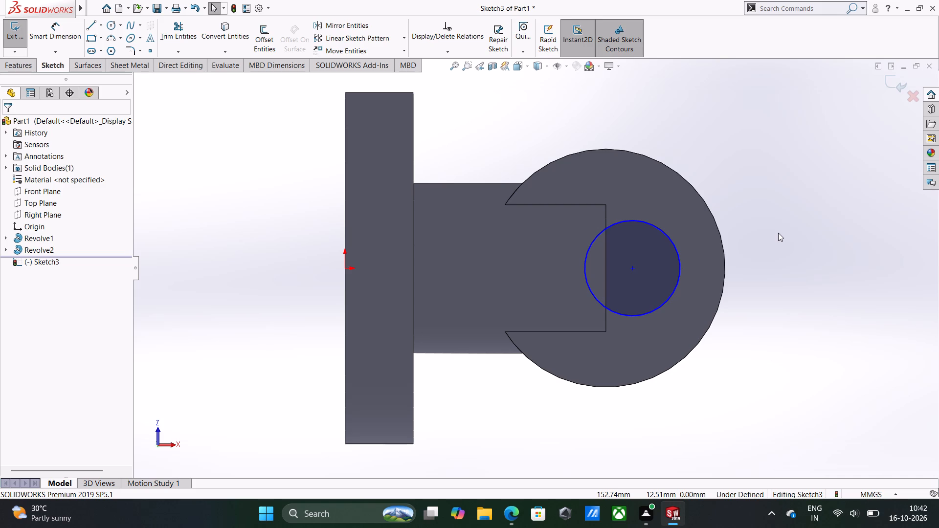
Dimension the circle's diameter as 66 mm.
right_click_drag(750, 300, 771, 211)
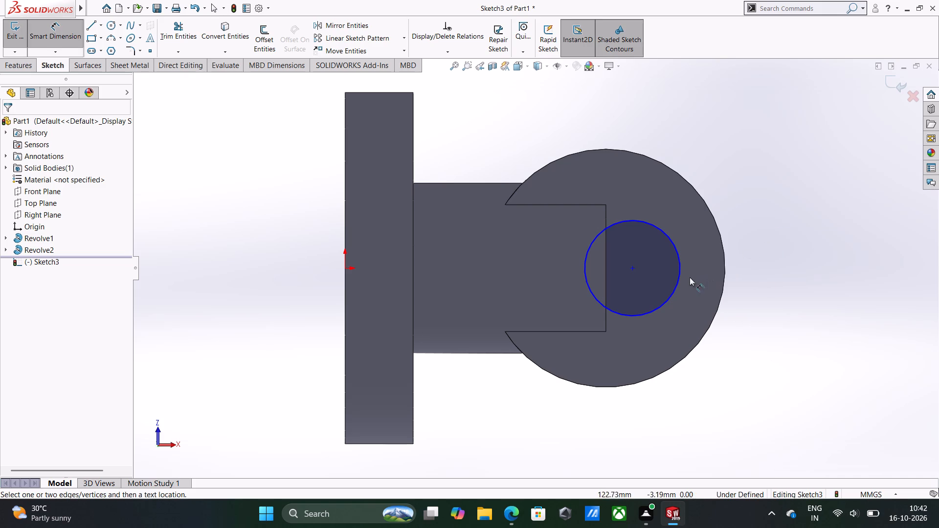
left_click(681, 279)
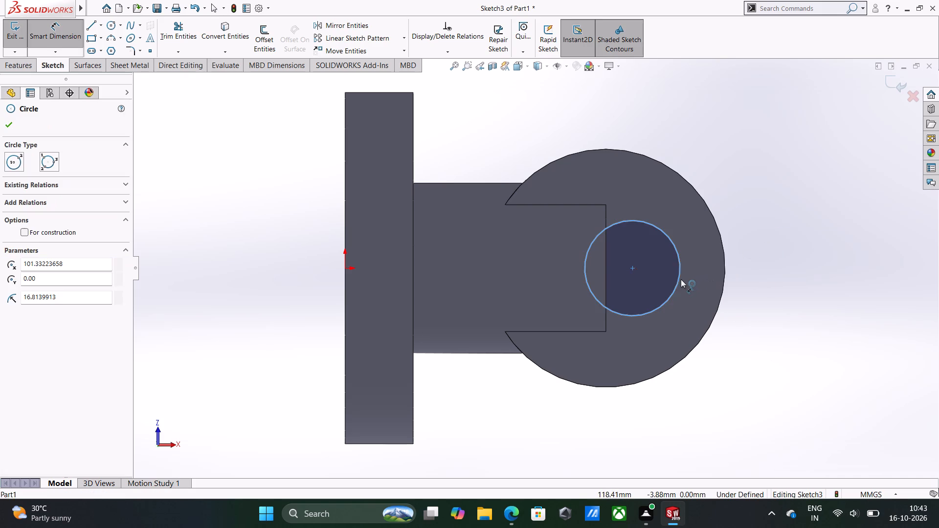
left_click(758, 264)
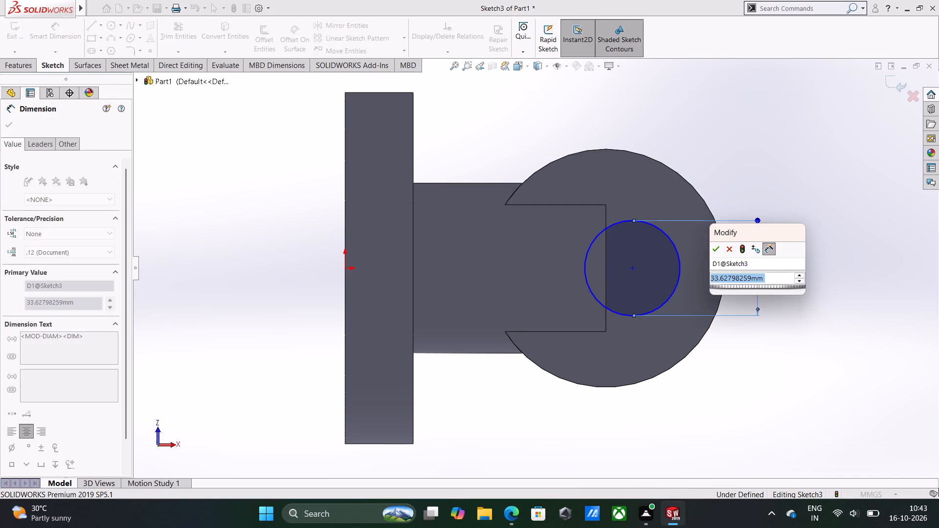
type("66")
key("Return")
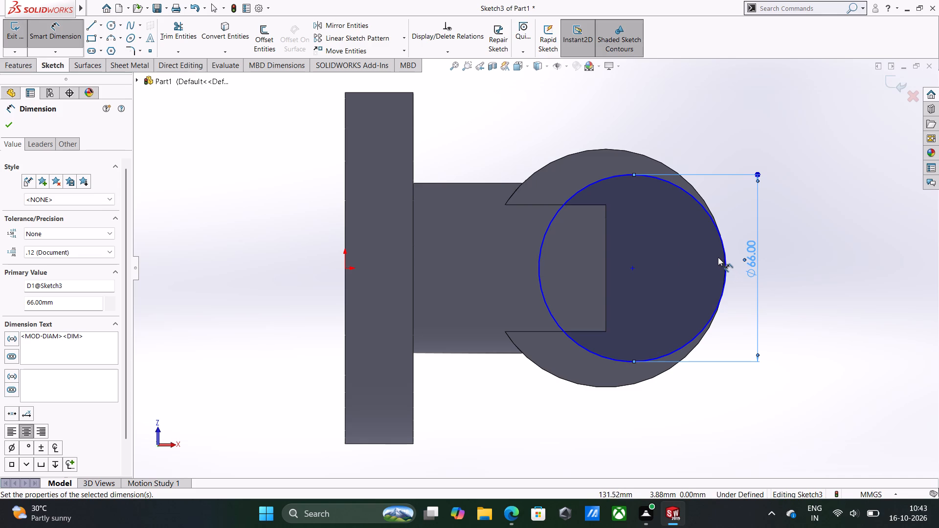
key("Escape")
key("Escape")
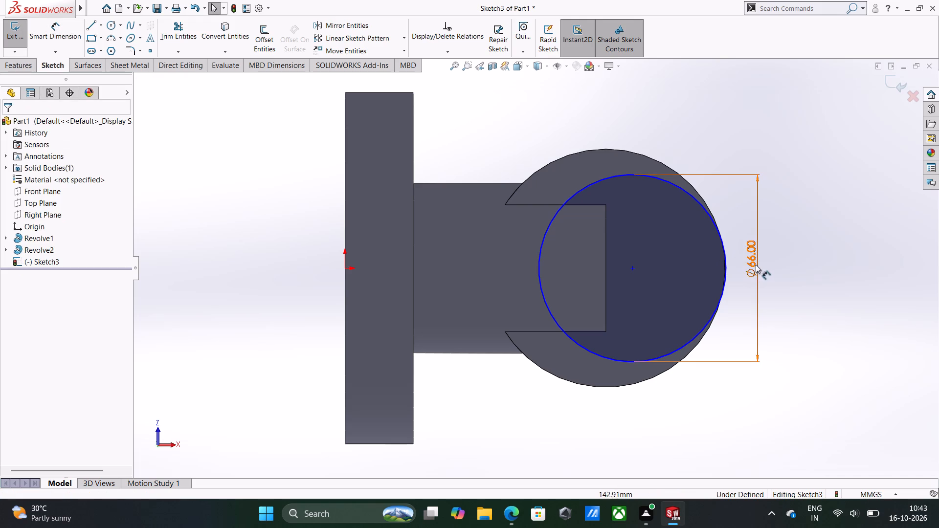
Make the 66 mm circle concentric with the vertical cylinder's outer circular edge and exit the sketch.
left_click(684, 199, "shift")
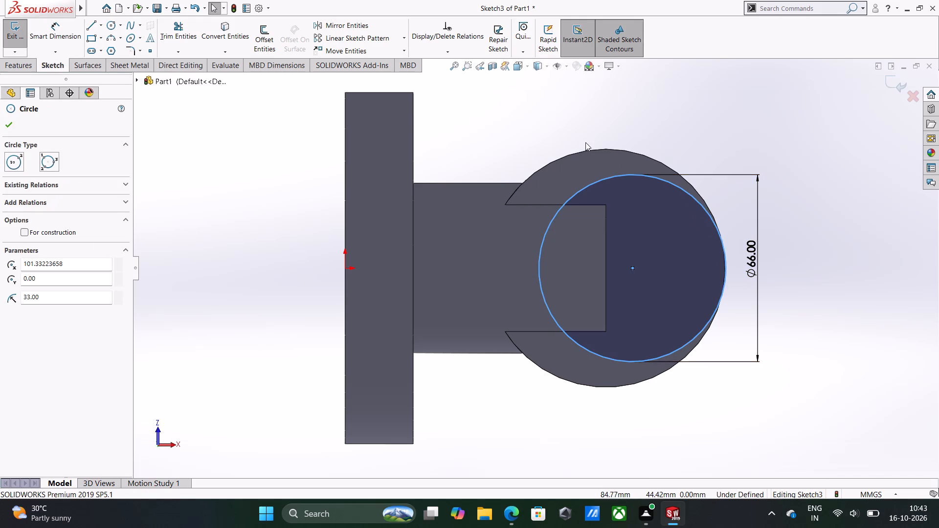
left_click(590, 149, "shift")
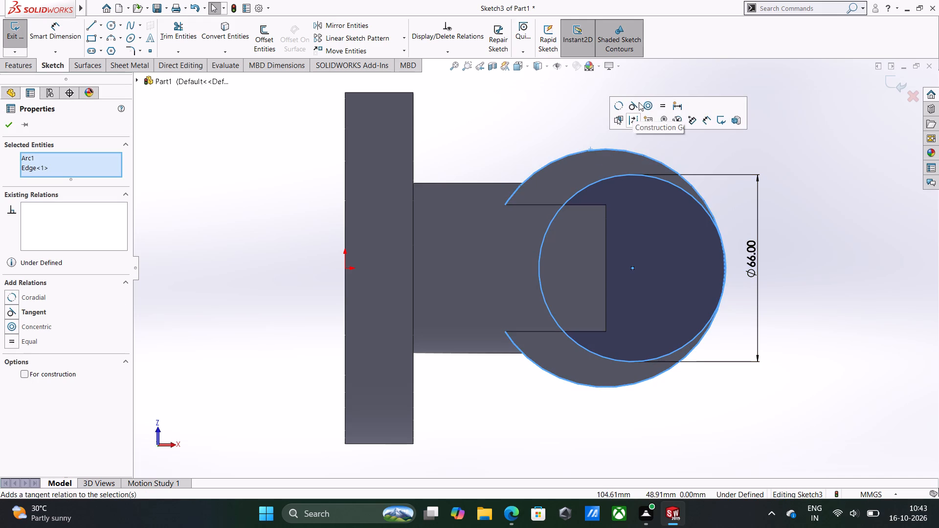
left_click(648, 107)
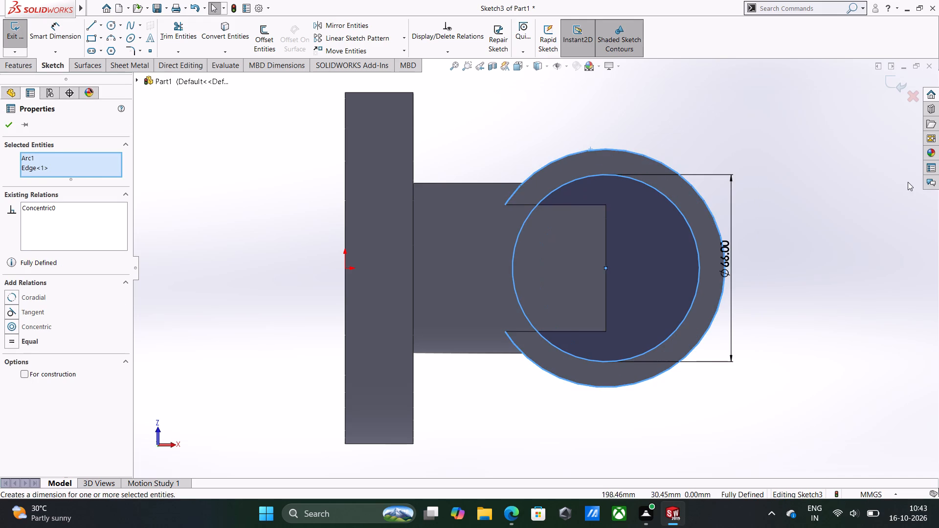
left_click(845, 211)
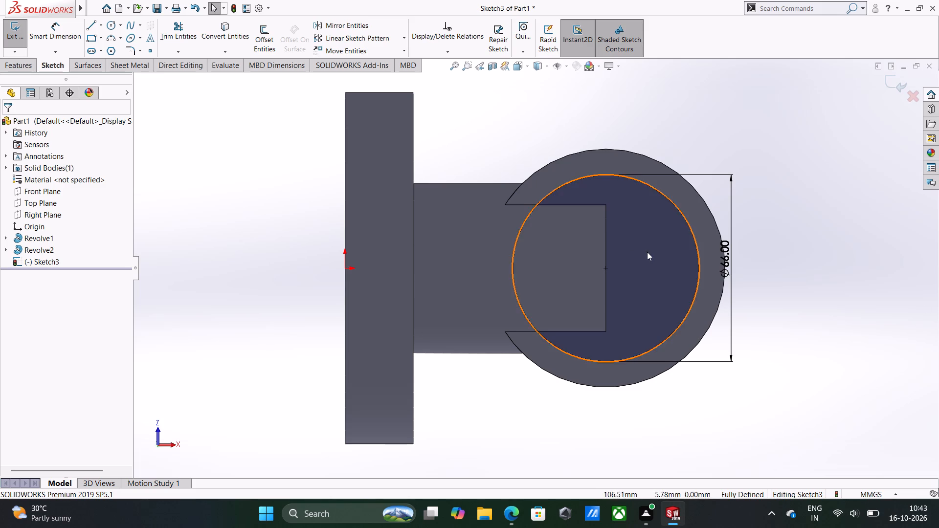
left_click(764, 251)
middle_click_drag(524, 262, 492, 344)
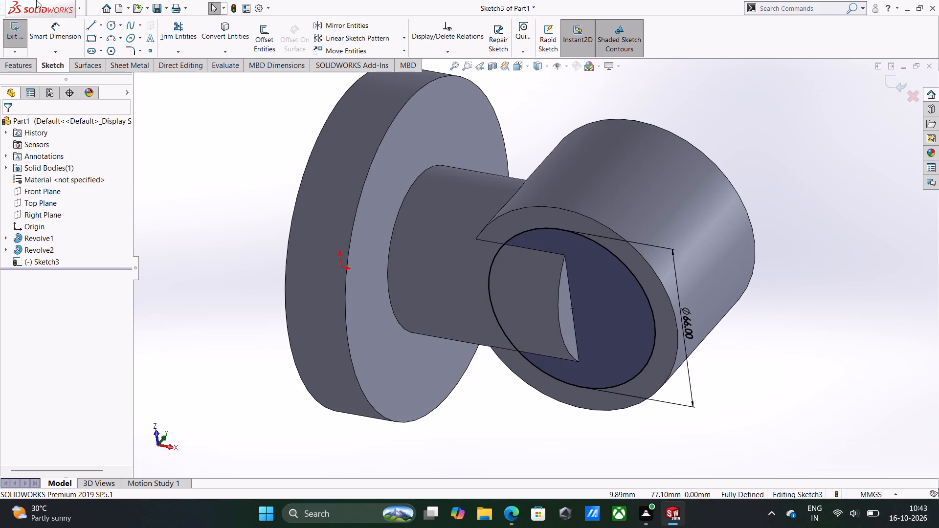
left_click(10, 33)
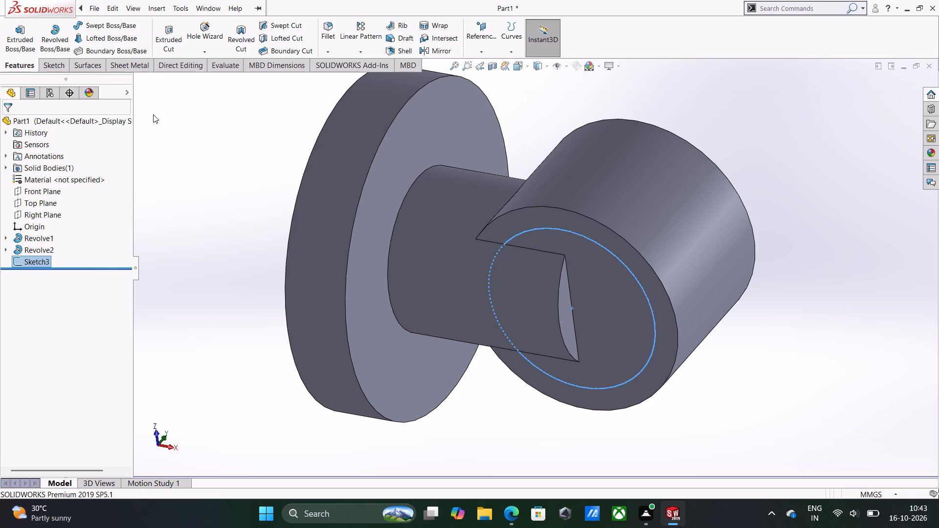
left_click(231, 238)
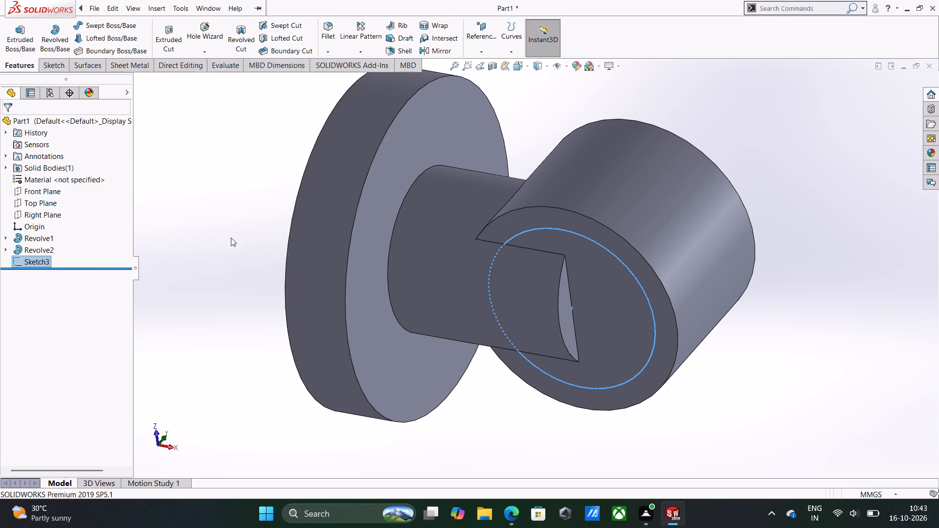
Start a sketch on the Front Plane and draw a vertical line about 29 mm downward from the 66 mm circle's centre.
left_click(40, 191)
left_click(49, 181)
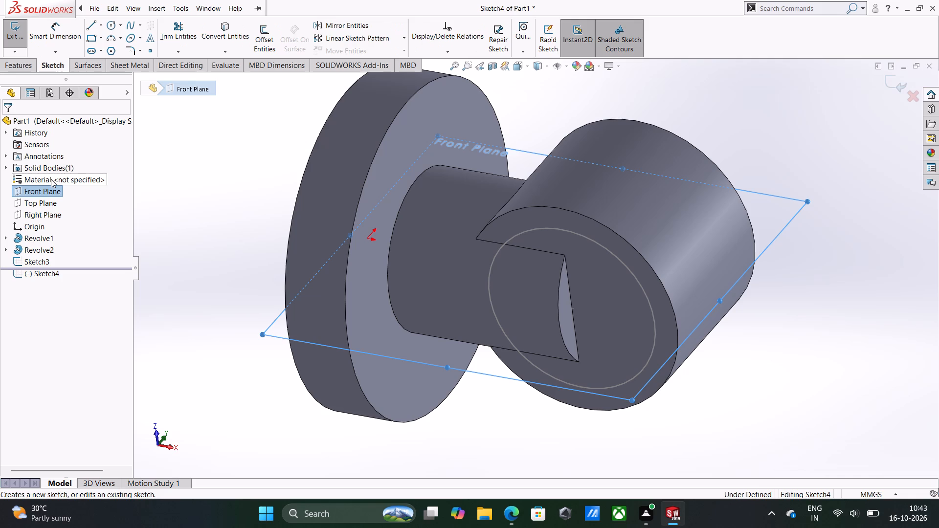
key("ctrl+8")
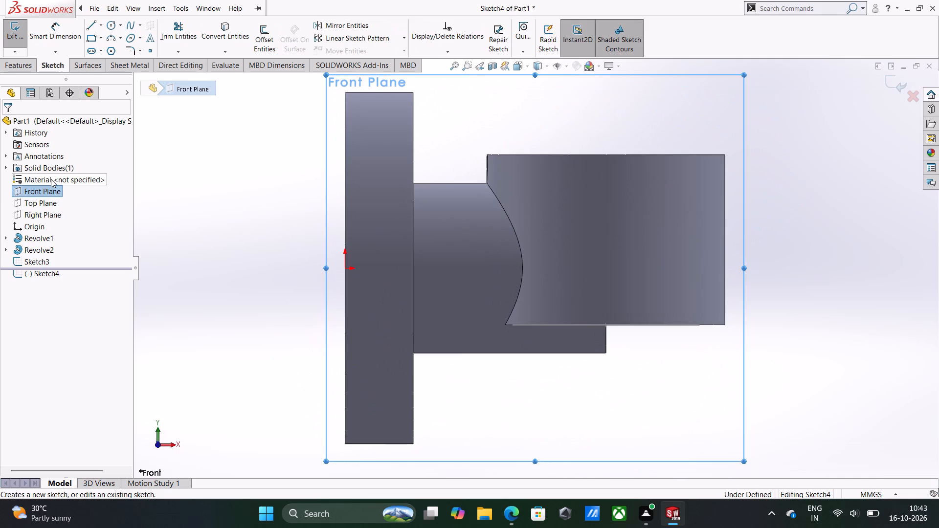
middle_click_drag(603, 315, 604, 309)
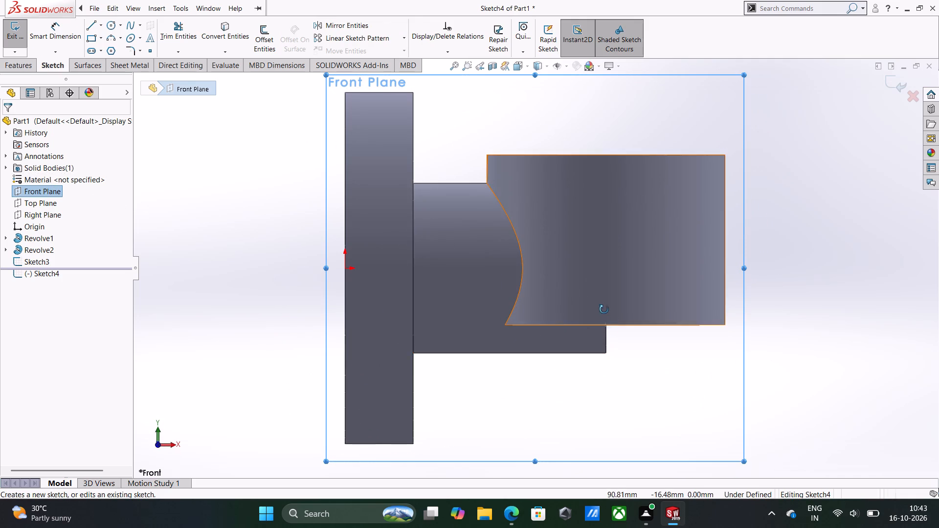
middle_click_drag(604, 309, 591, 281)
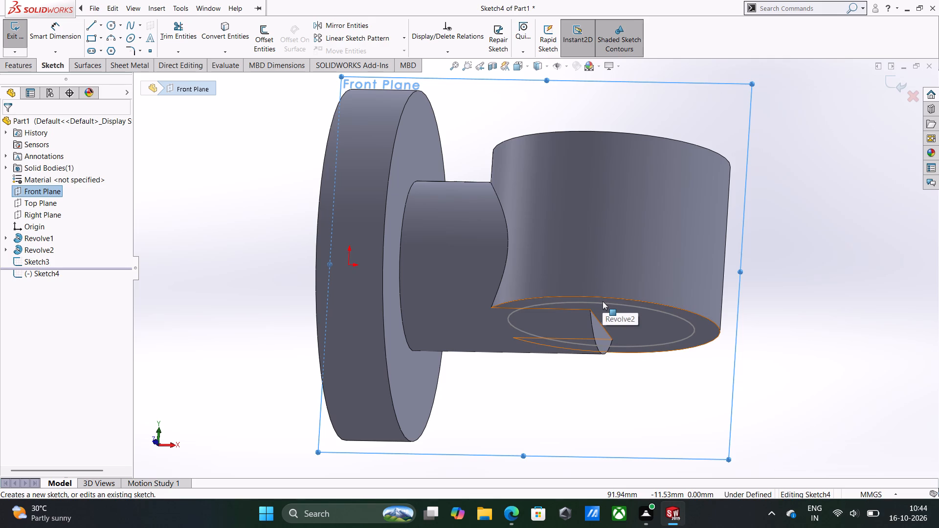
right_click_drag(802, 353, 735, 337)
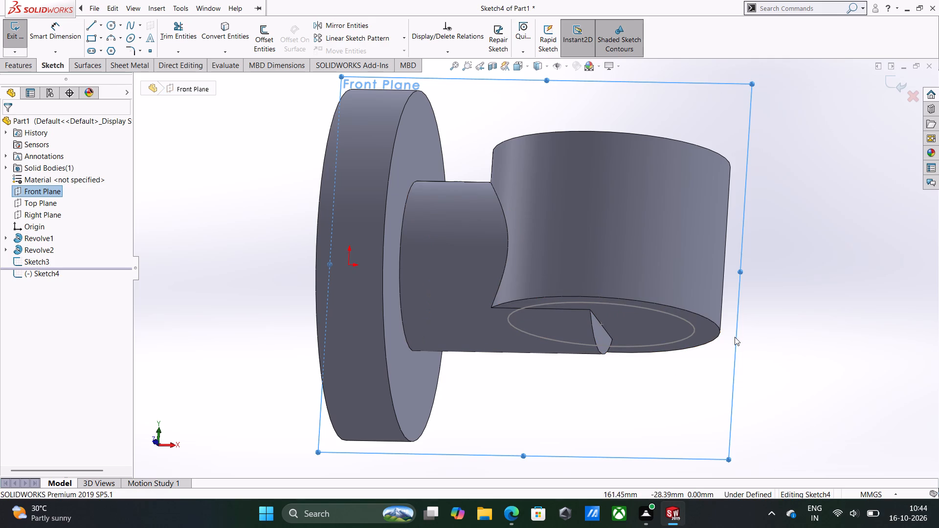
right_click_drag(735, 337, 735, 336)
left_click(603, 326)
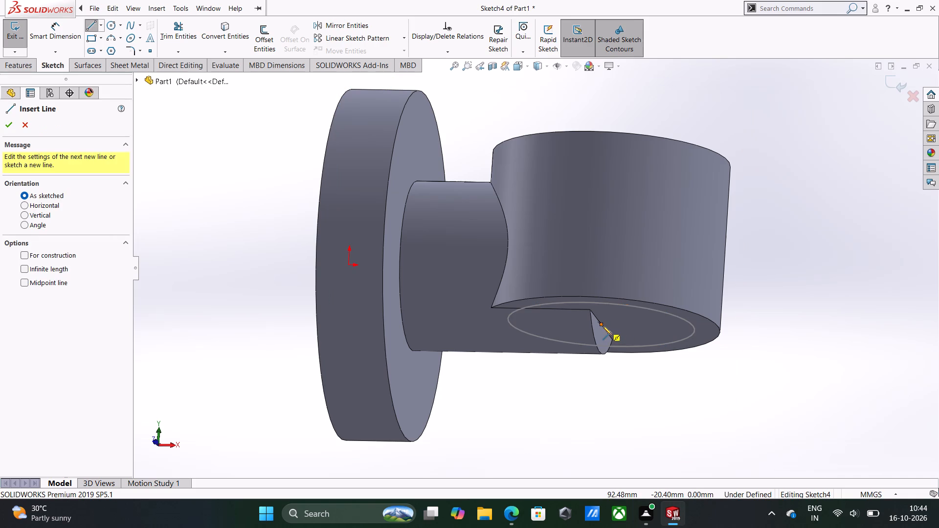
left_click(599, 405)
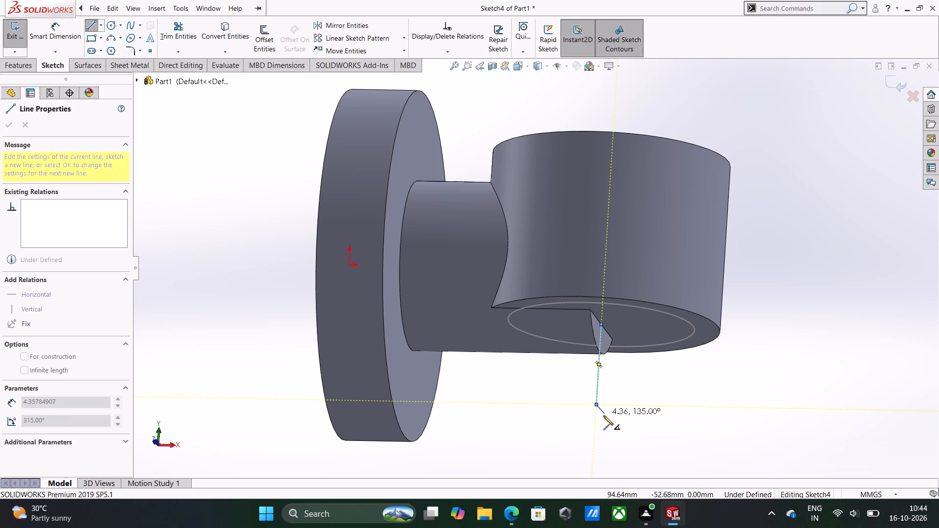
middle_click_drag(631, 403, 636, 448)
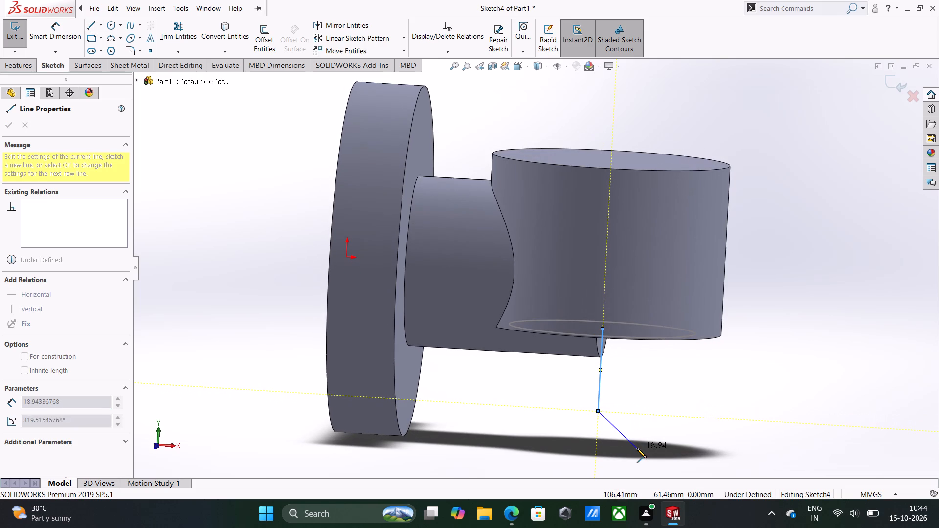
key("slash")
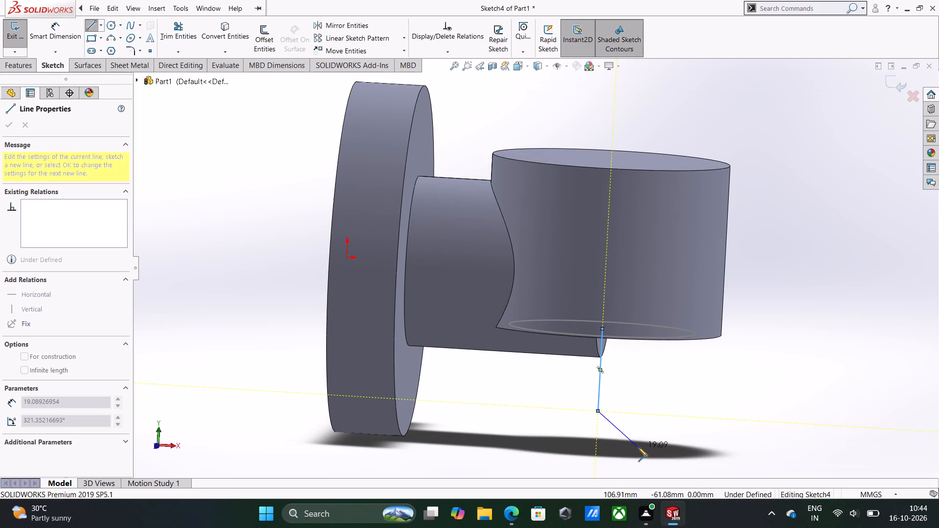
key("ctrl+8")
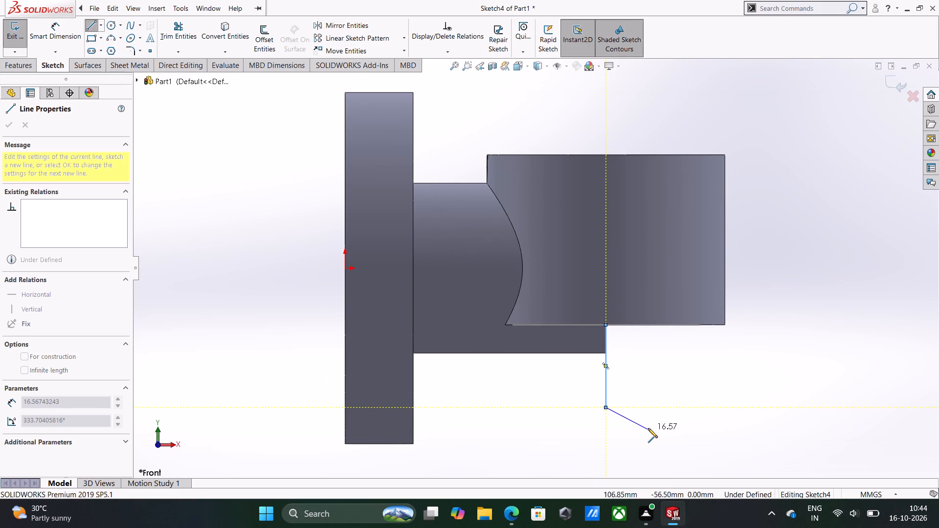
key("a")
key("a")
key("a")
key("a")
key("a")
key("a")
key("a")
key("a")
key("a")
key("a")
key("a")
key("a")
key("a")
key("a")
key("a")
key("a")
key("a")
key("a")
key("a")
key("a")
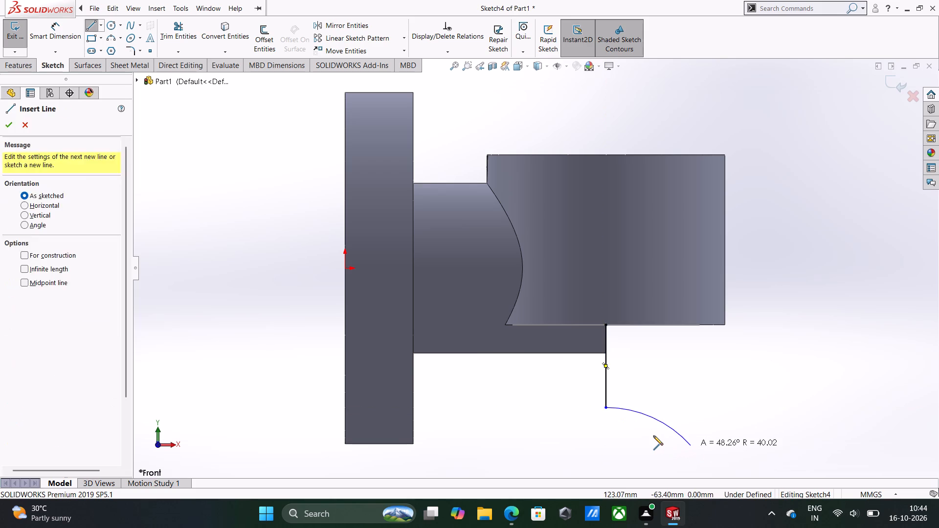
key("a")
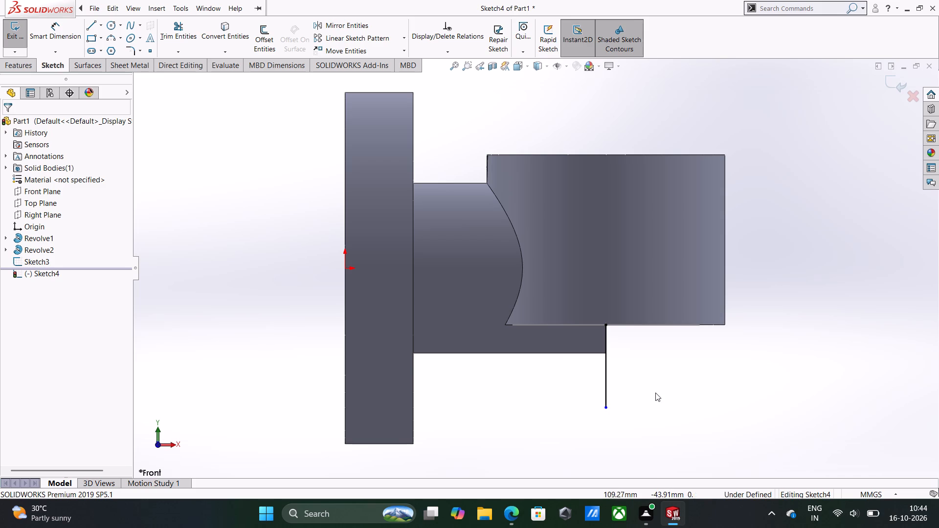
Continue from the vertical line's lower end with a 90-degree tangent arc of about 17 mm radius and a horizontal line about 23 mm long.
key("l")
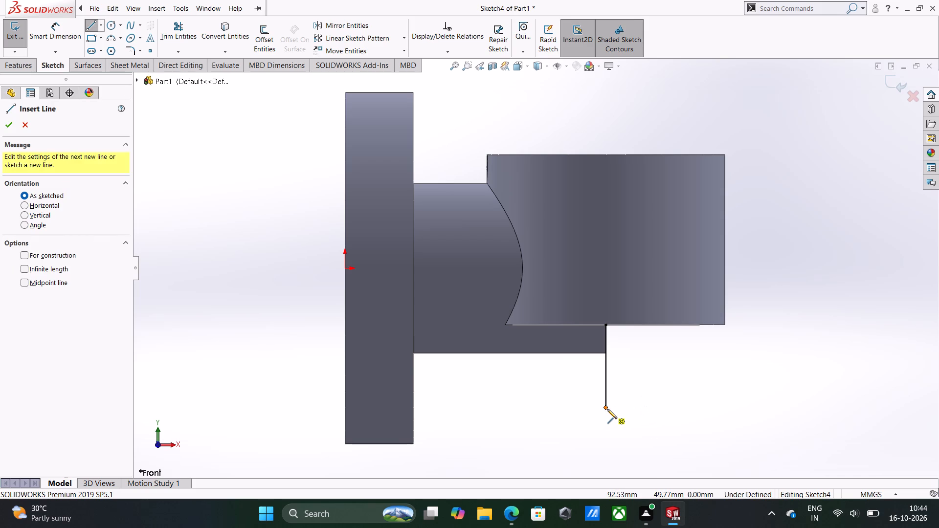
left_click(607, 409)
key("a")
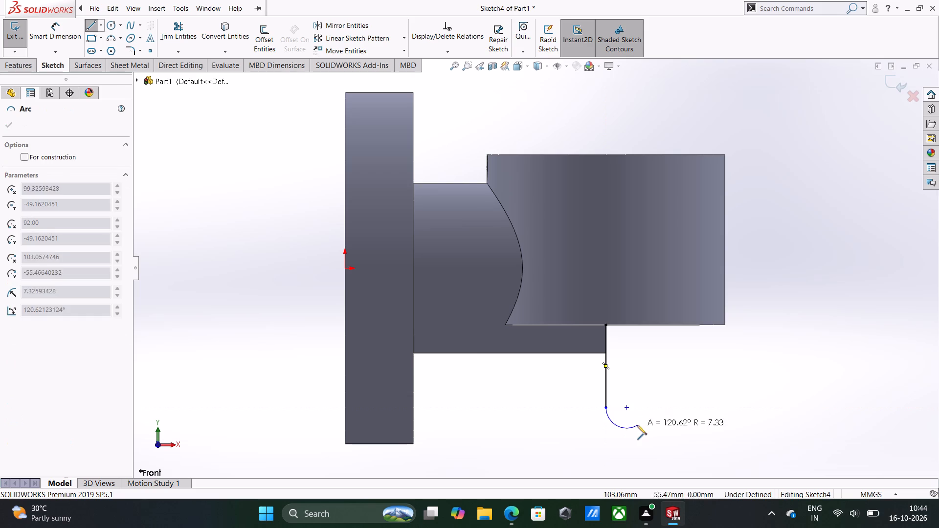
left_click(655, 456)
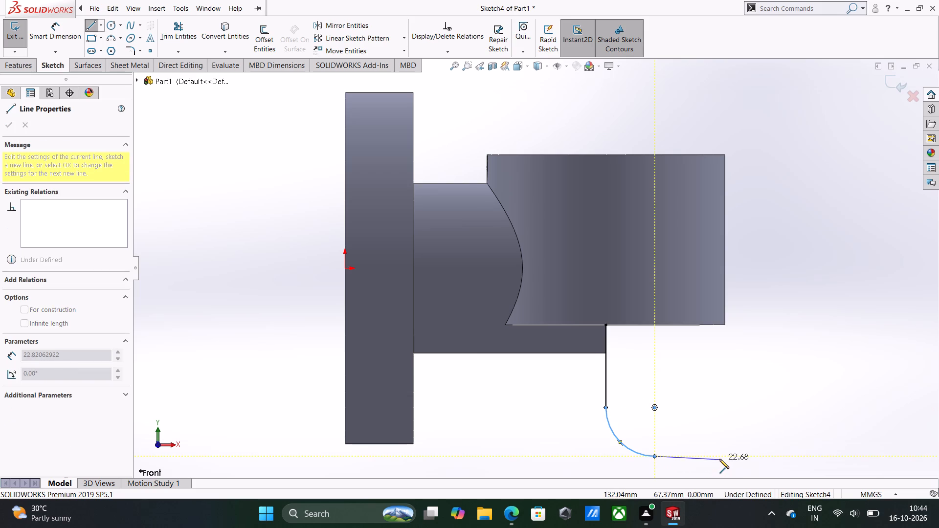
left_click(720, 459)
key("Escape")
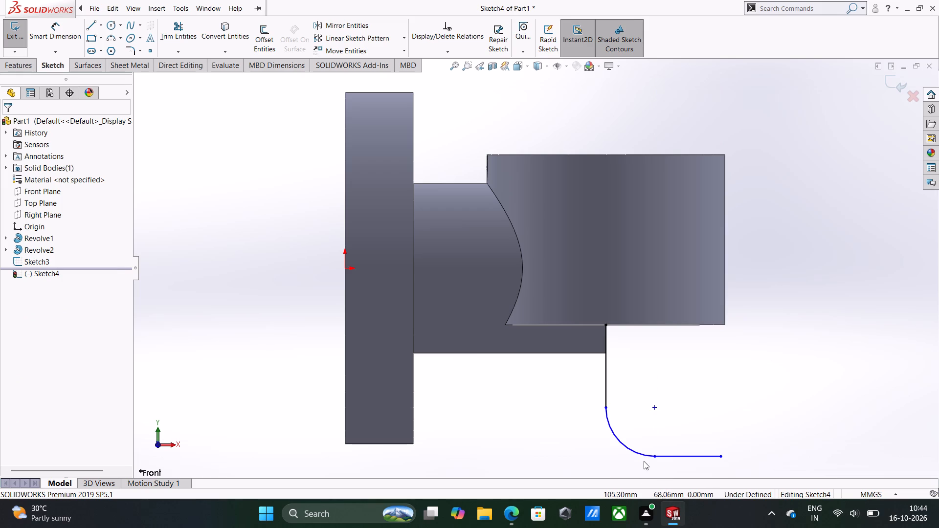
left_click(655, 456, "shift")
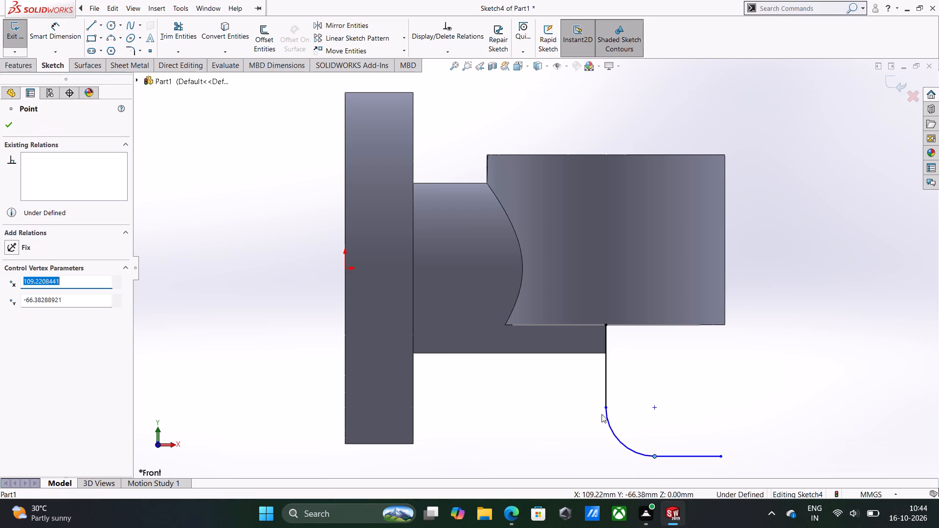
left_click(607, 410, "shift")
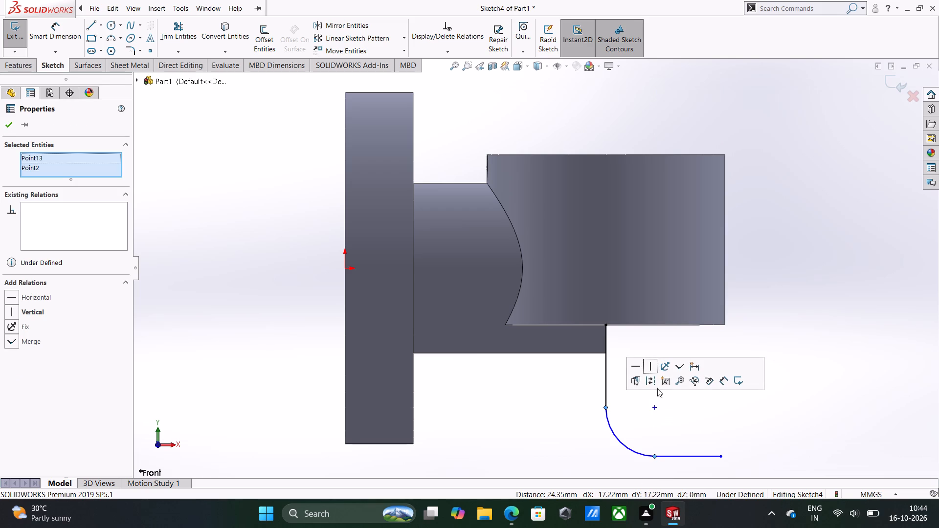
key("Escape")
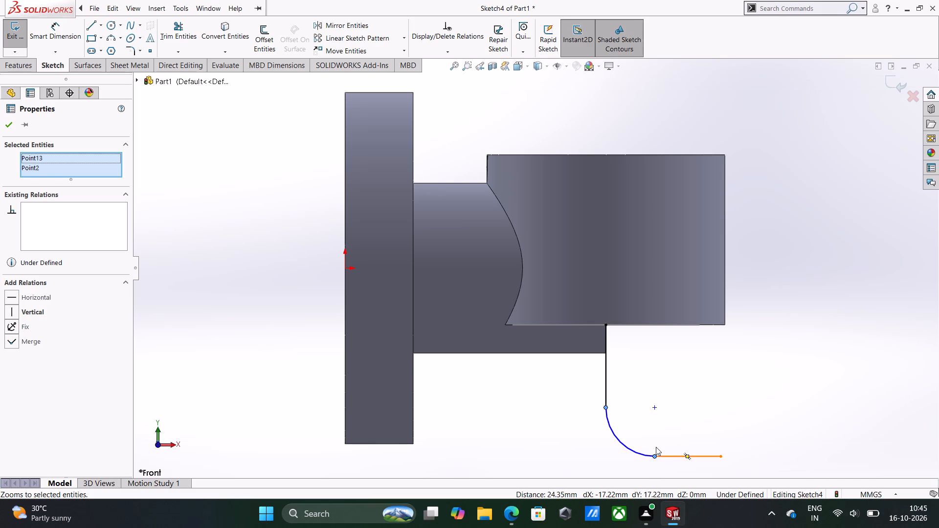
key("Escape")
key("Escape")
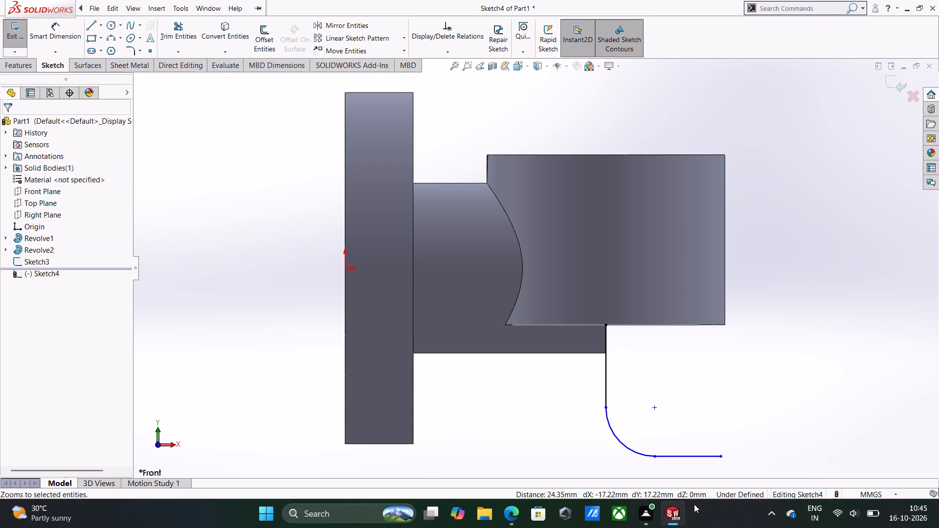
Add a tangent relation at the point where the arc meets the horizontal line.
left_click(657, 459, "shift")
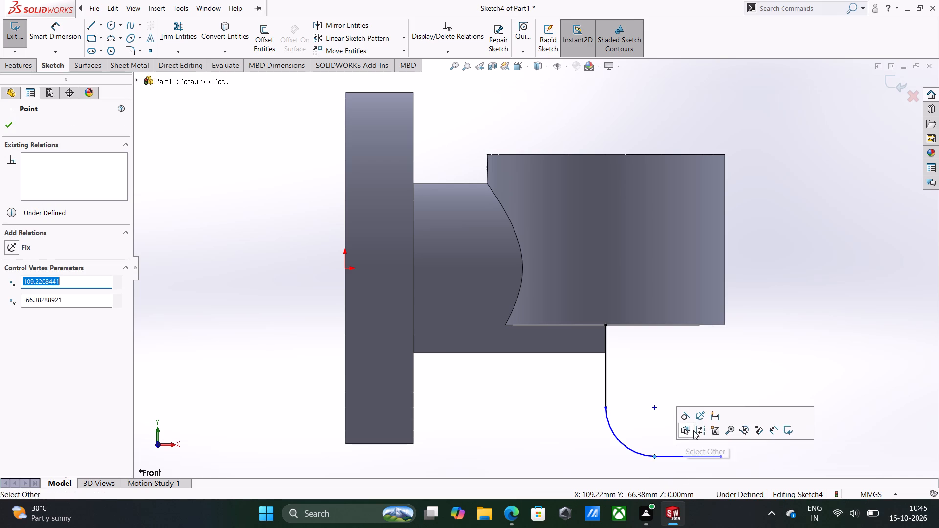
left_click(689, 420)
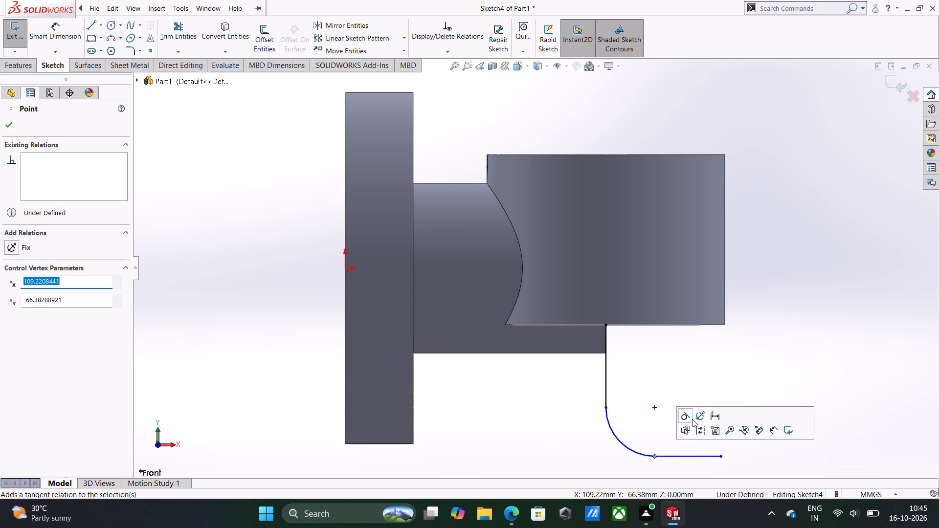
left_click(684, 418)
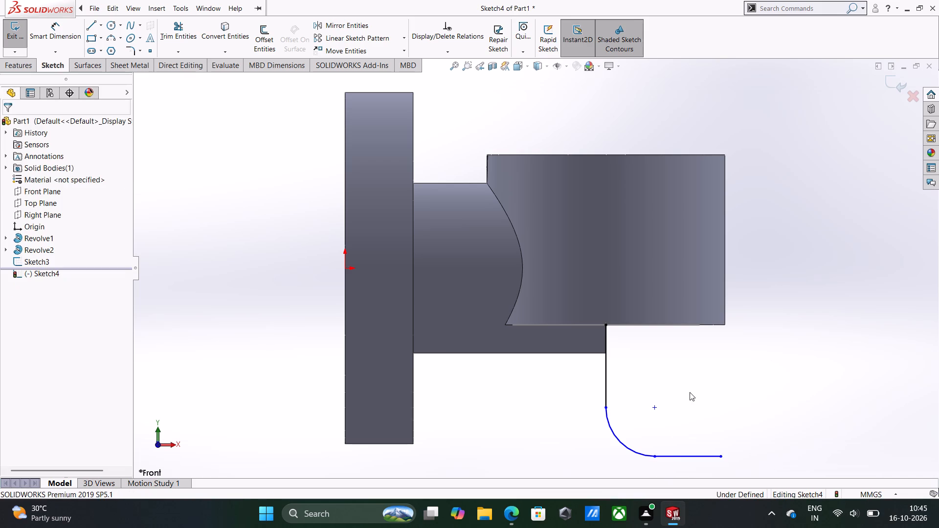
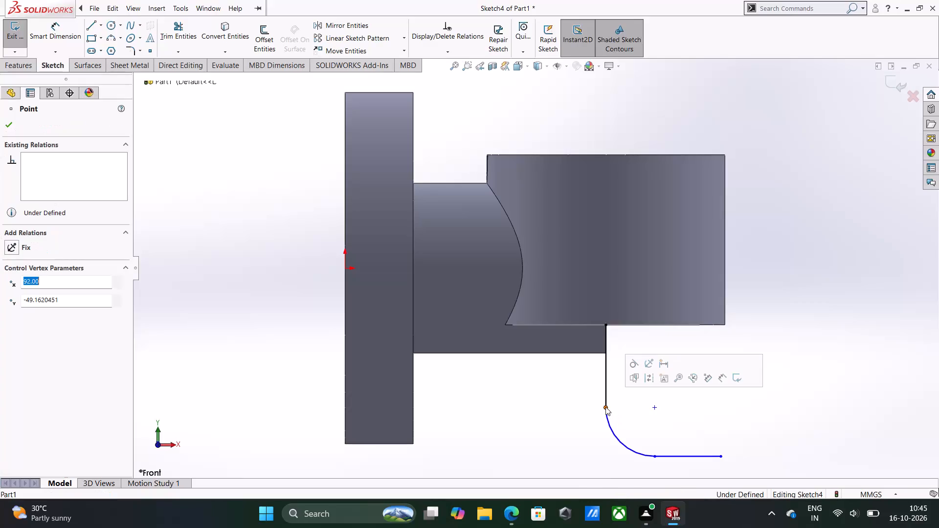
Add a tangent relation at the point where the vertical line meets the arc.
left_click(632, 361)
left_click(772, 406)
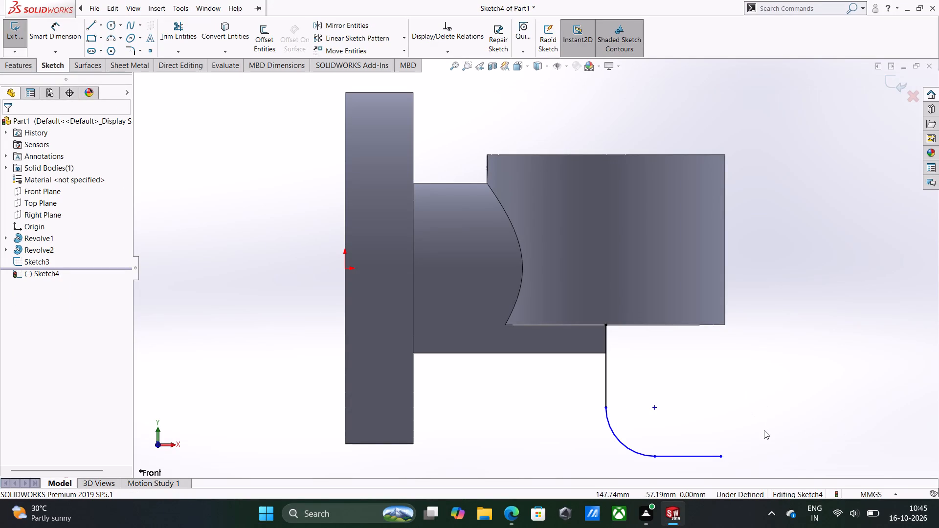
Dimension the vertical distance from the origin to the path's horizontal line as 75 mm.
right_click_drag(771, 427, 758, 368)
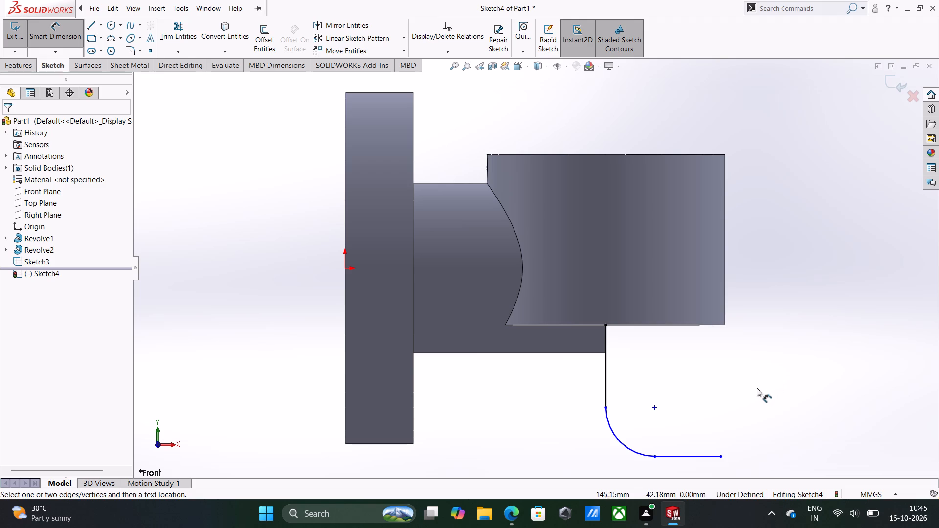
left_click(663, 455)
left_click(343, 267)
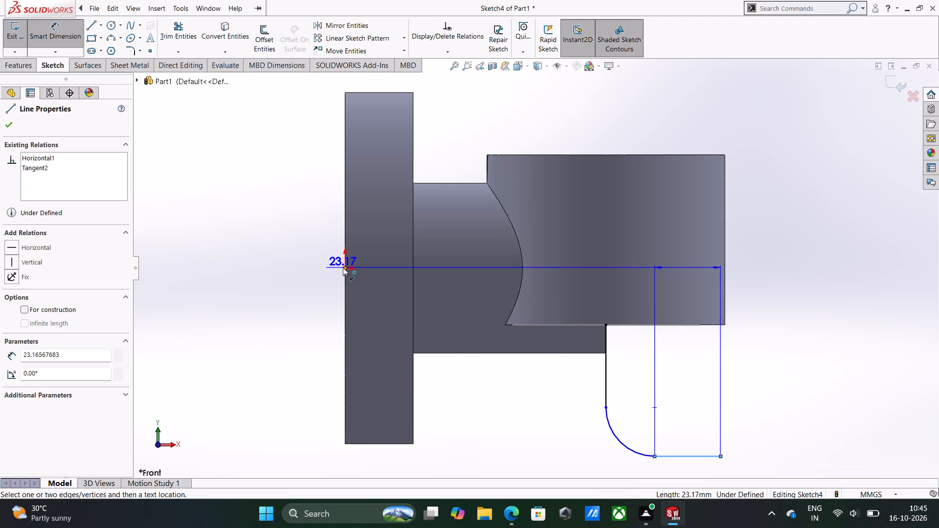
left_click(808, 342)
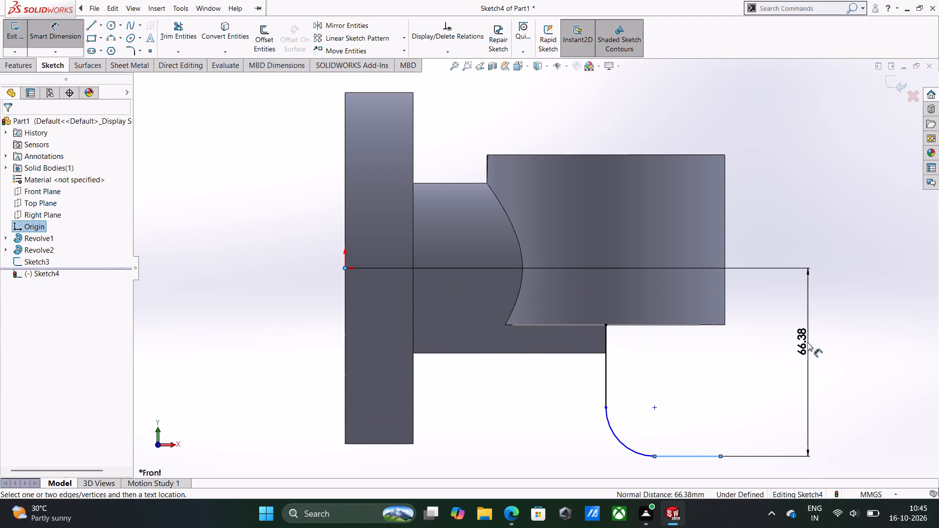
type("75")
key("Return")
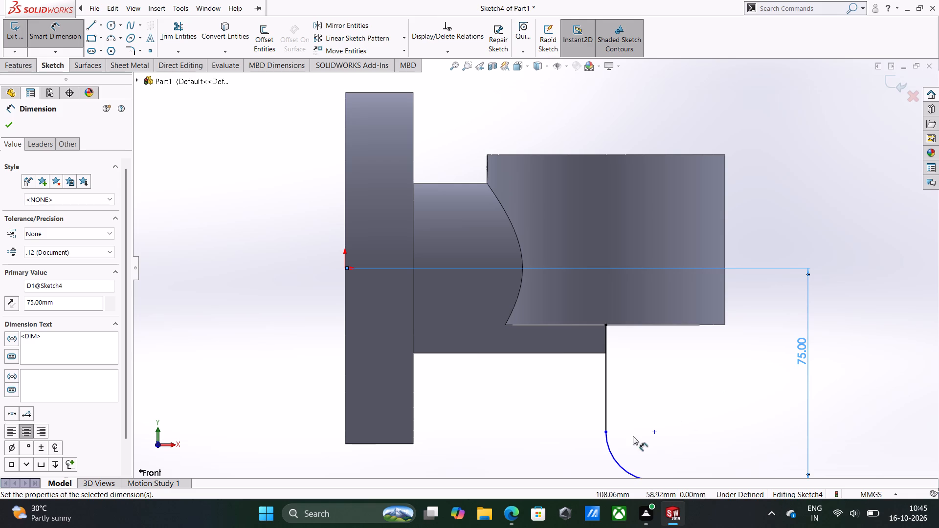
Dimension the path's arc with a radius of 38 mm.
left_click(607, 450)
left_click(687, 420)
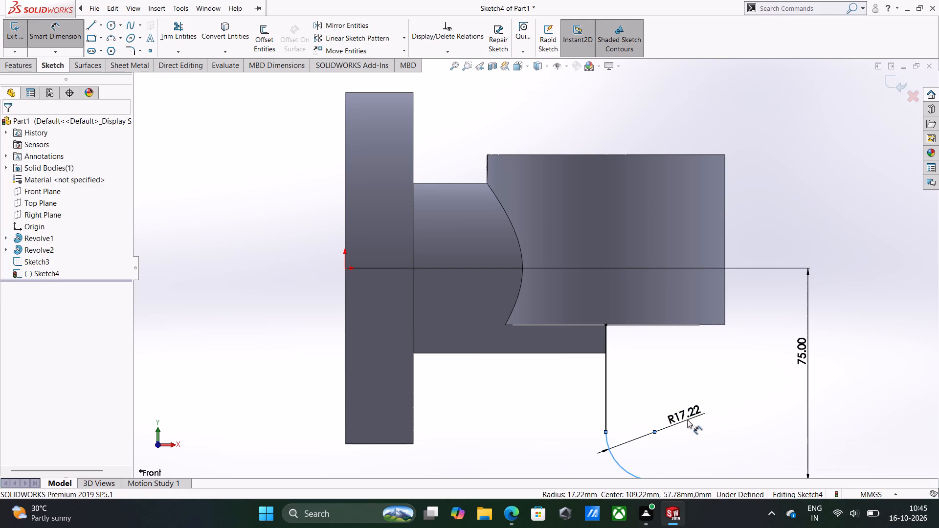
type("98")
key("BackSpace")
key("BackSpace")
key("3")
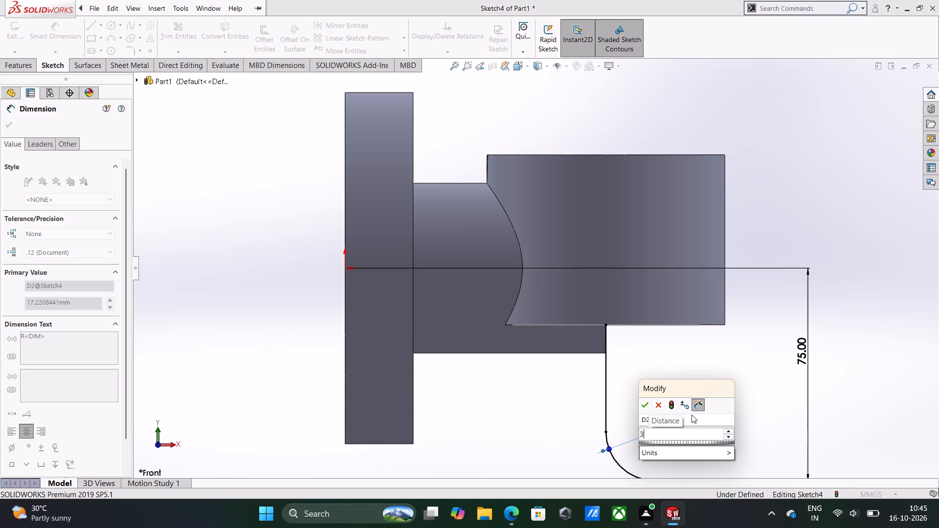
key("8")
key("Return")
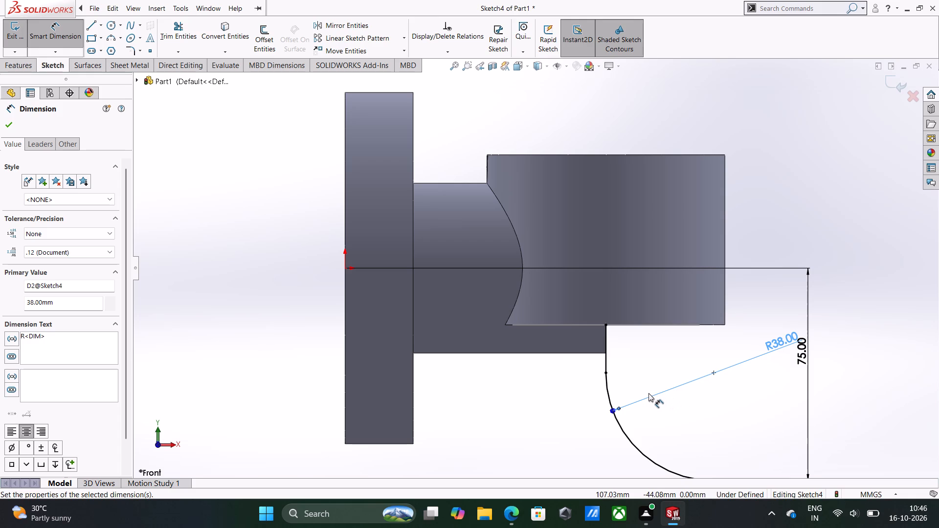
Dimension the horizontal distance from the origin to the free end of the path's horizontal line as 170 mm.
scroll(648, 403, "down", 1)
scroll(648, 403, "up", 2)
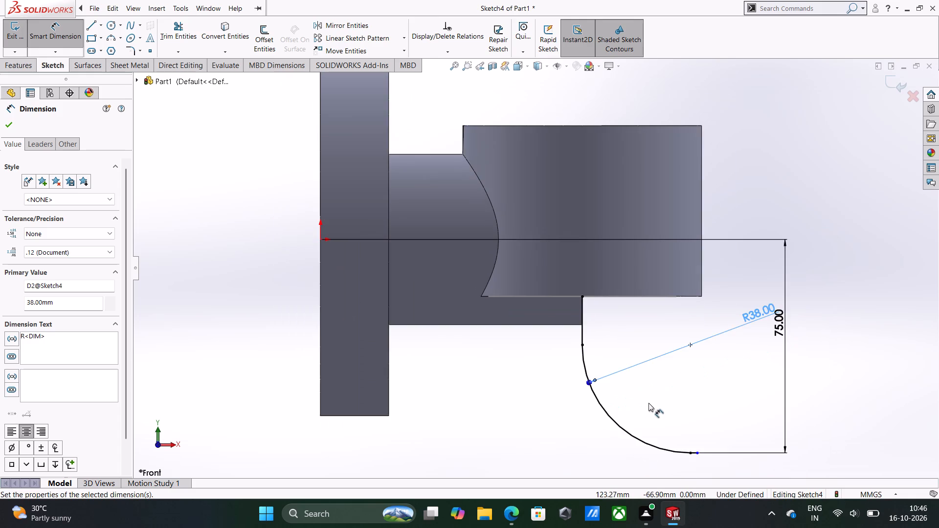
left_click(670, 423)
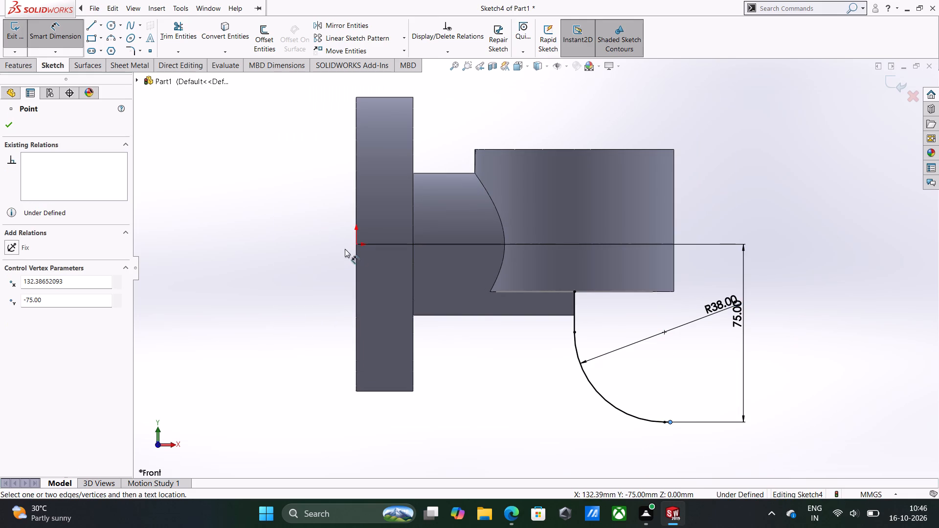
left_click(356, 245)
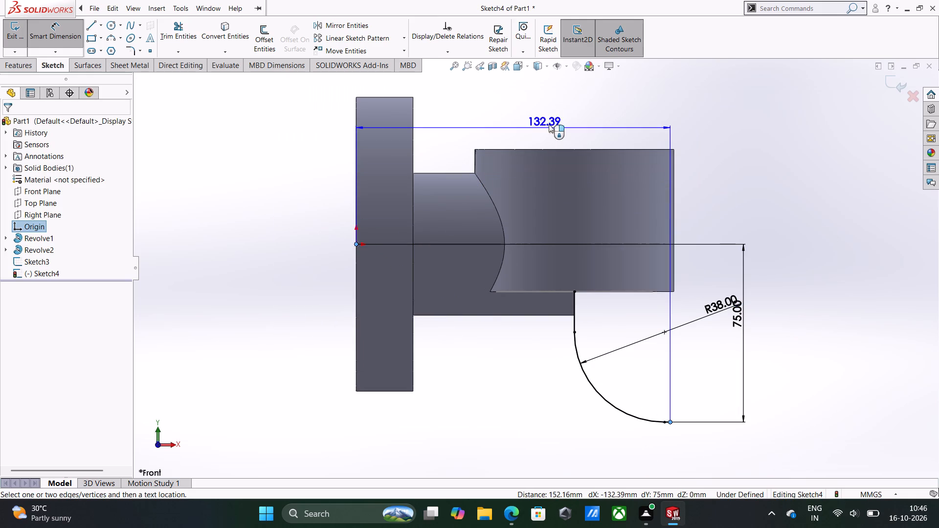
left_click(558, 116)
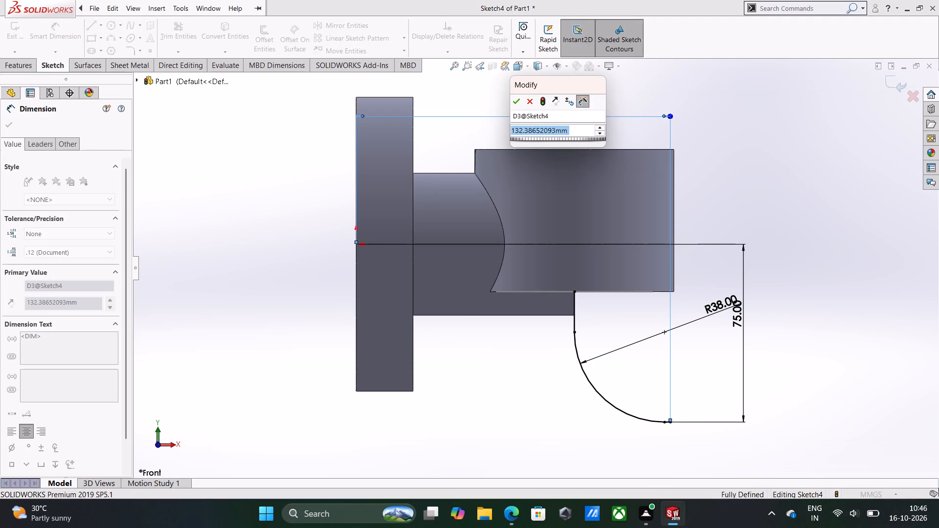
type("170")
key("Return")
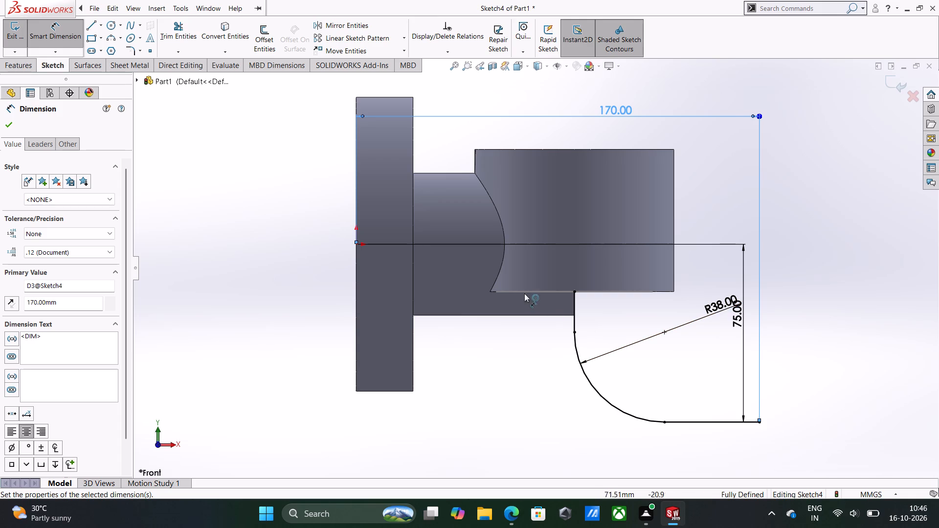
Start a Swept Boss/Base feature from the finished path sketch.
left_click(7, 65)
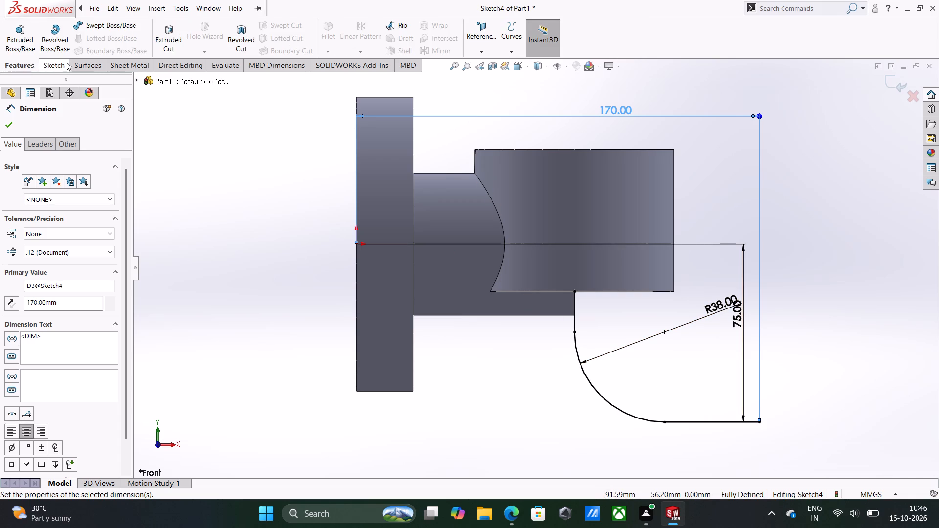
left_click(109, 24)
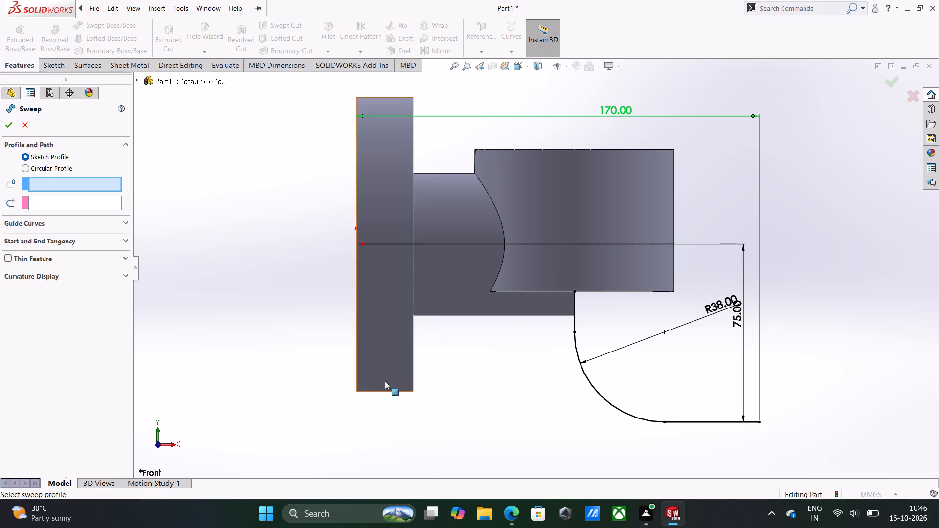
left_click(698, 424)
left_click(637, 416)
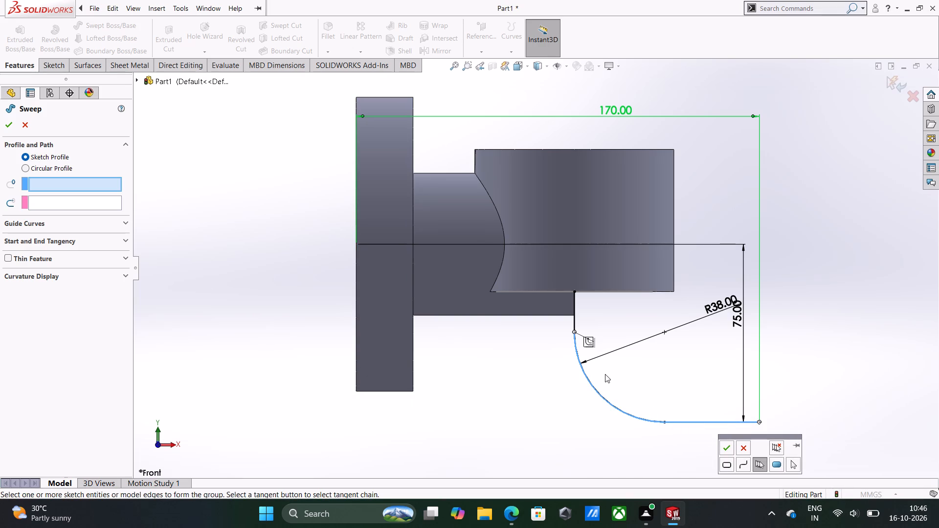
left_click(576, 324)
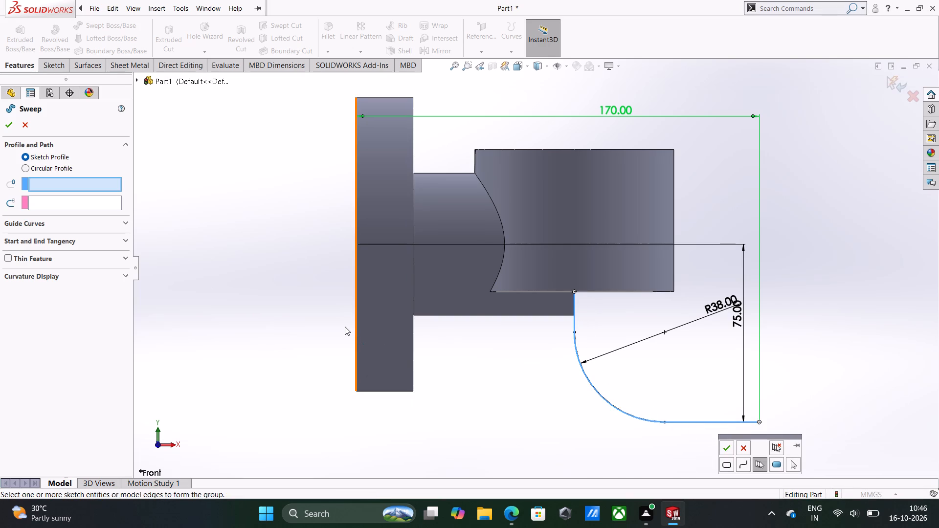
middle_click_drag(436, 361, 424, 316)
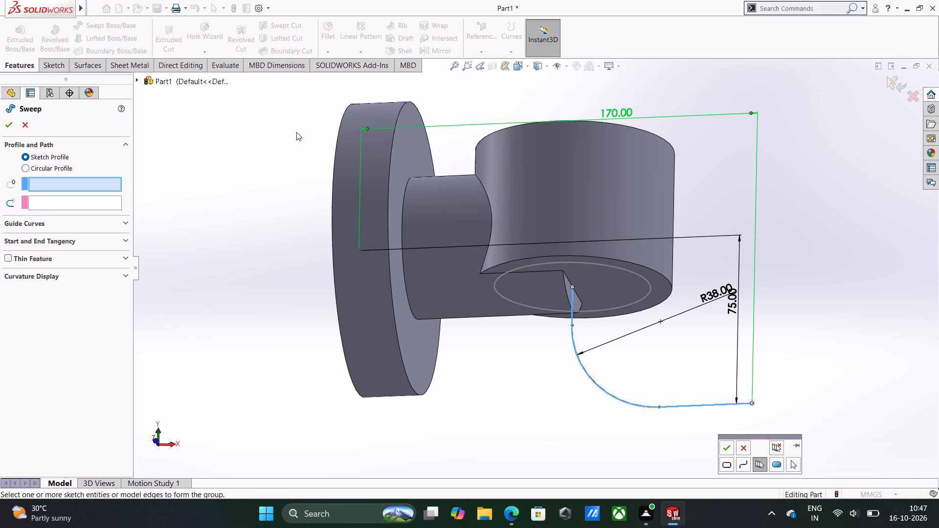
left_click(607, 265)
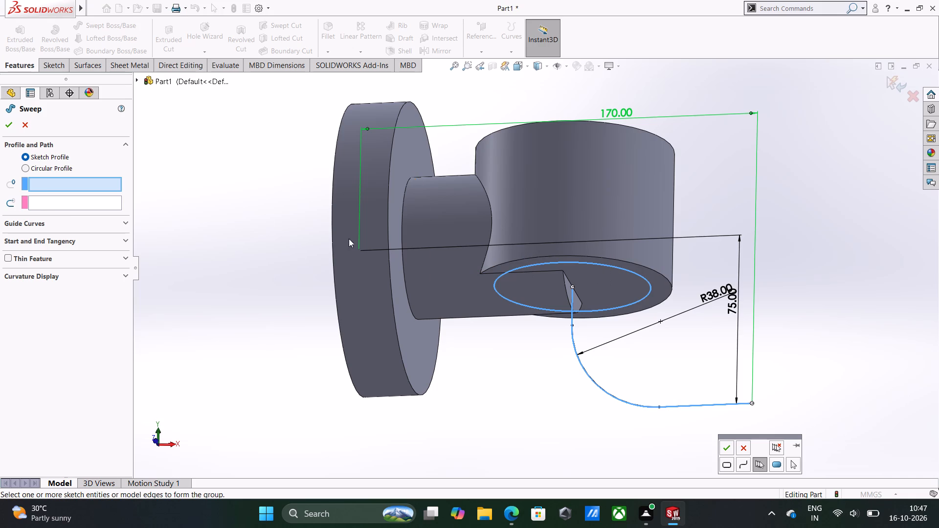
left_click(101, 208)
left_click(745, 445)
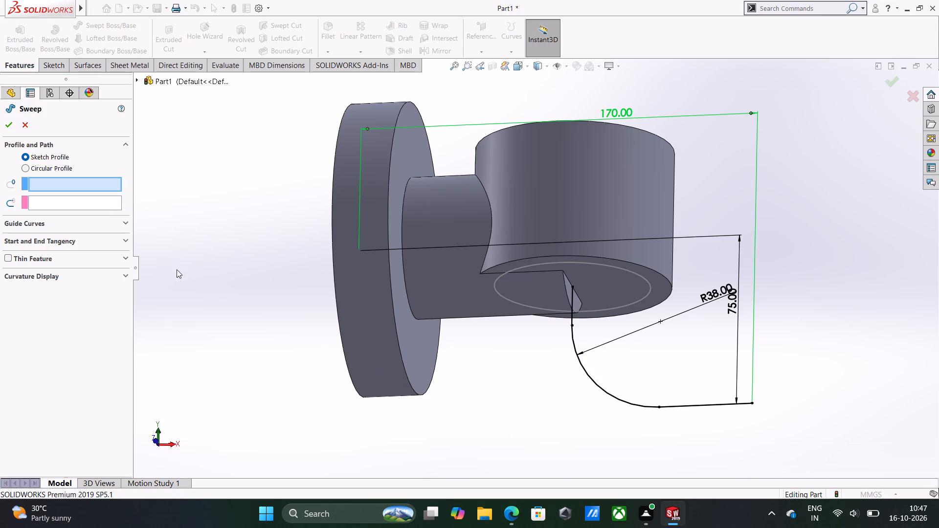
Set the bent line-and-arc sketch as the sweep path and the 66 mm circle as the sweep profile.
left_click(58, 200)
left_click(725, 407)
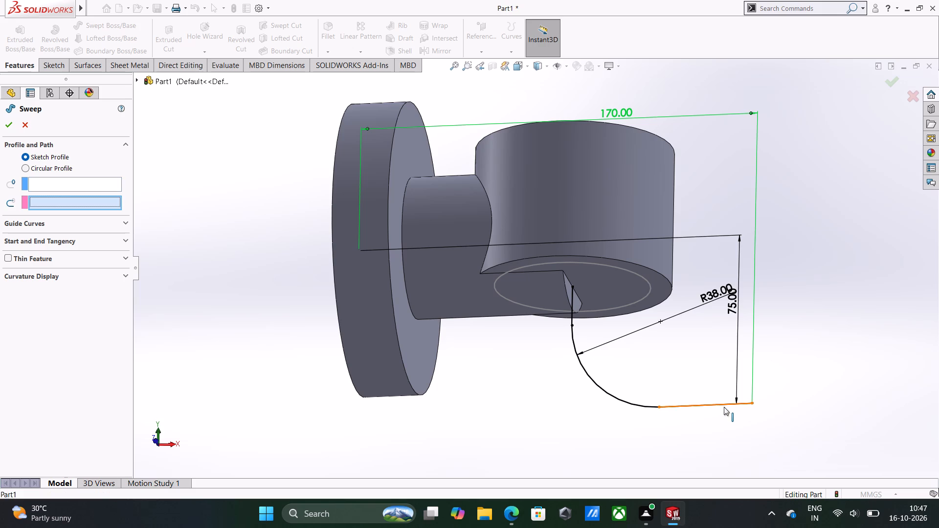
left_click(626, 399)
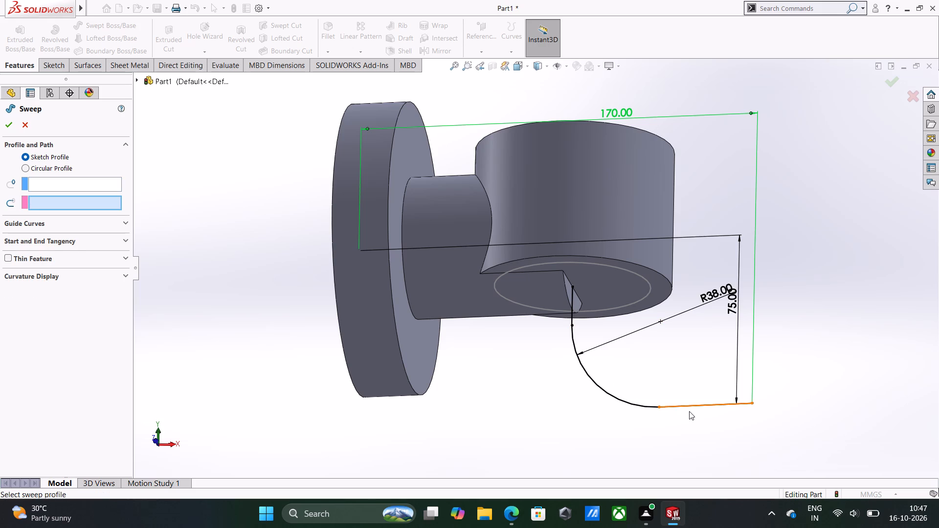
left_click(689, 411)
left_click(689, 408)
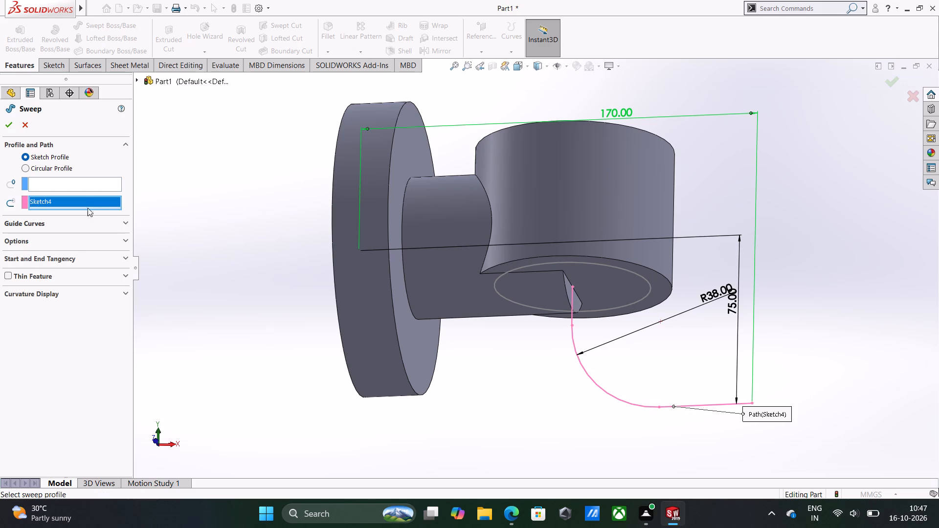
left_click(85, 185)
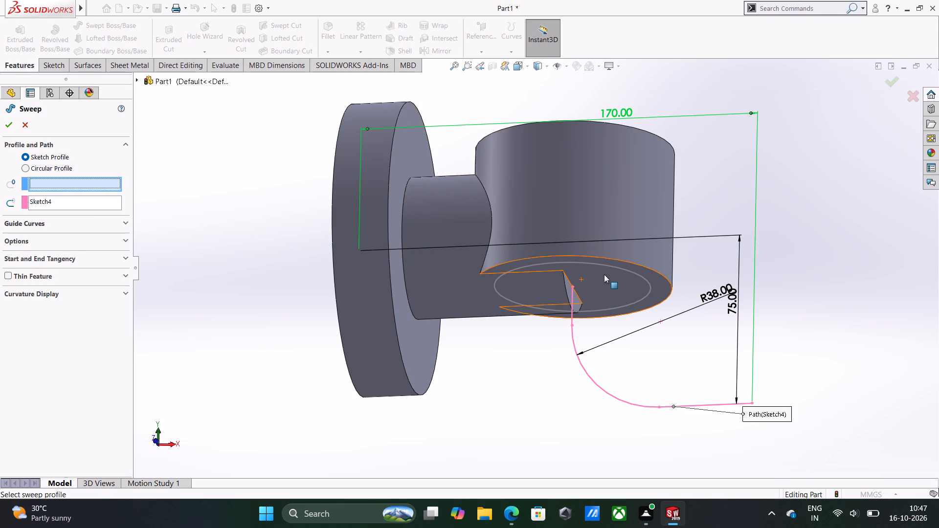
left_click(611, 266)
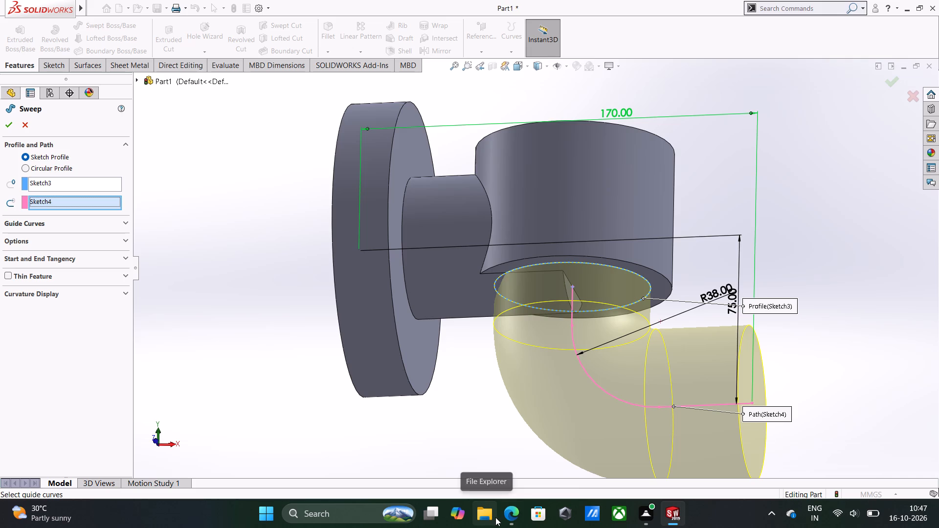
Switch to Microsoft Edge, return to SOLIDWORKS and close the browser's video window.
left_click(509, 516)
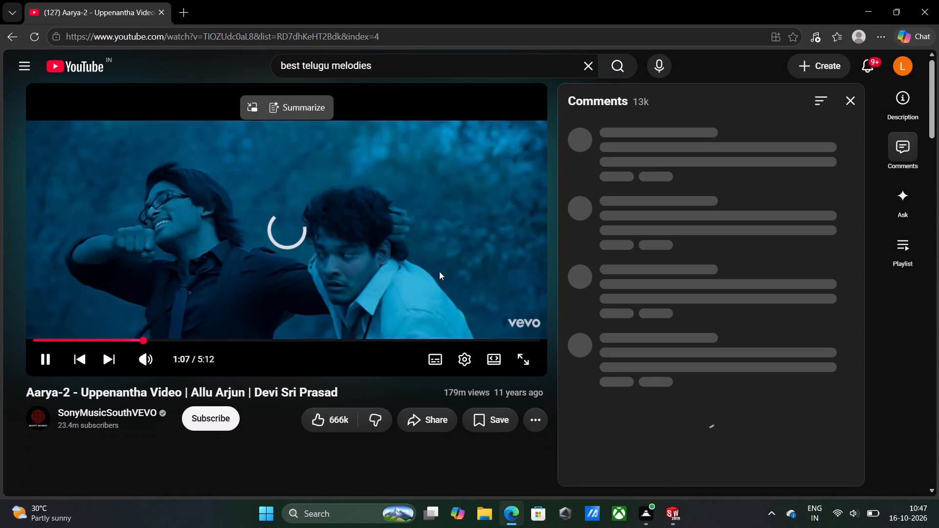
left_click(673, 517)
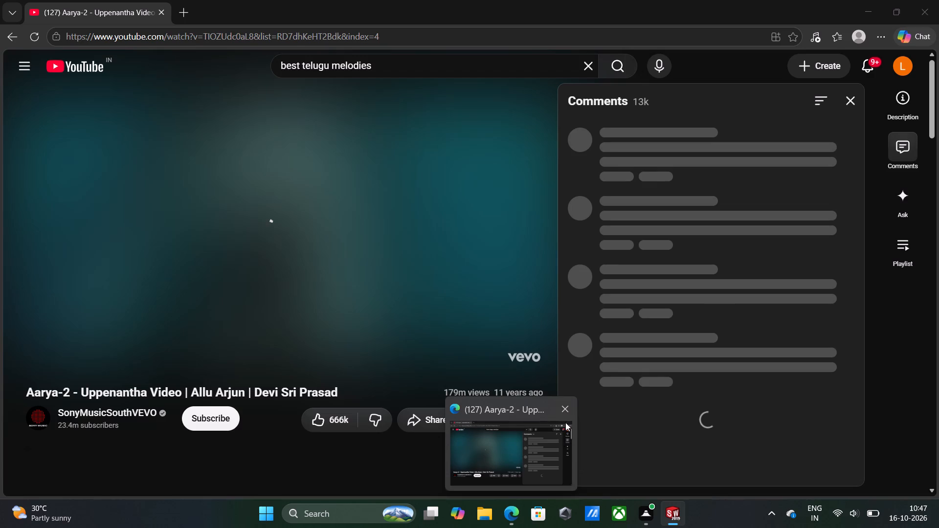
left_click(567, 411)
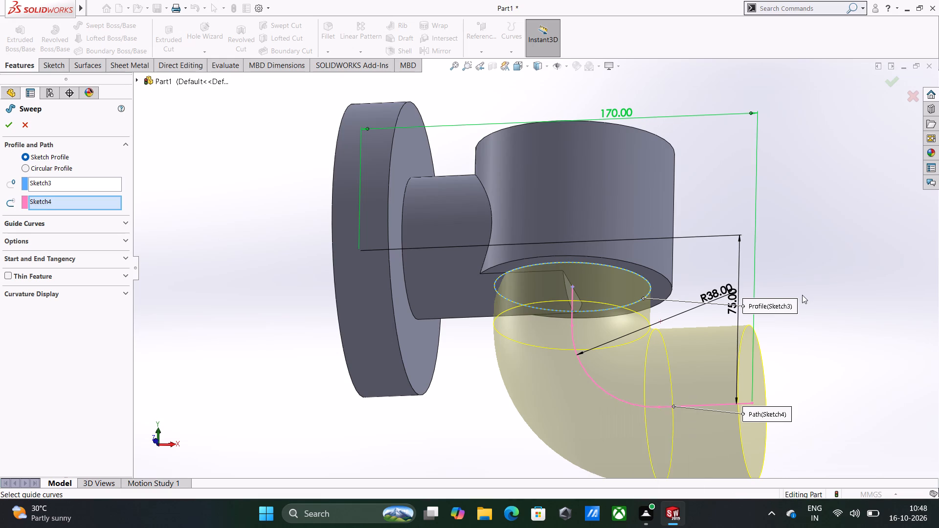
Complete the sweep as a solid elbow below the vertical cylinder and clear the selection.
scroll(798, 300, "down", 2)
scroll(798, 301, "up", 2)
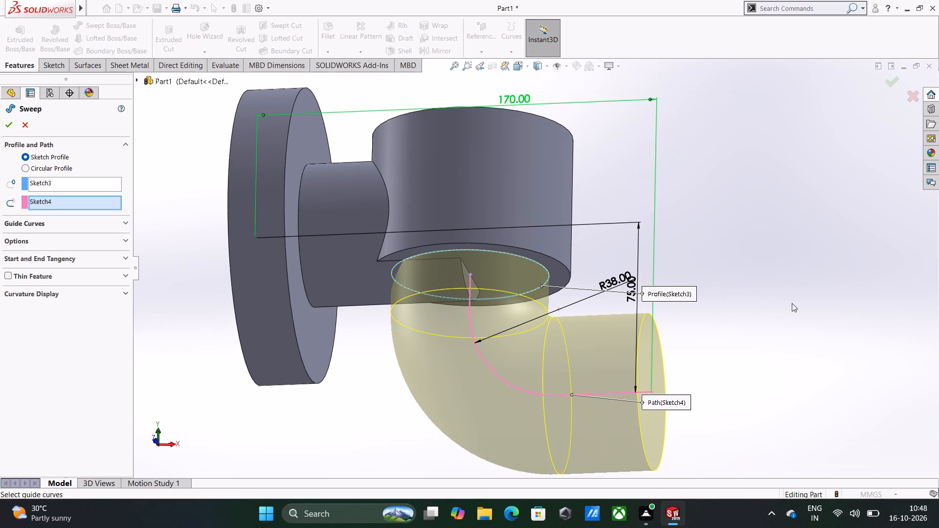
left_click(10, 131)
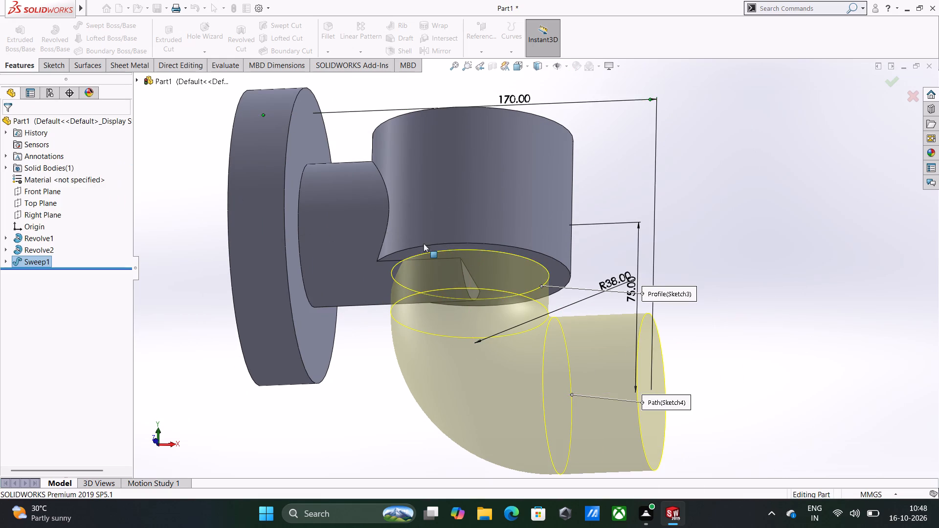
left_click(720, 278)
Open the elbow's sweep definition, examine its guide curve and option settings, and cancel the edit.
middle_click_drag(672, 295, 690, 355)
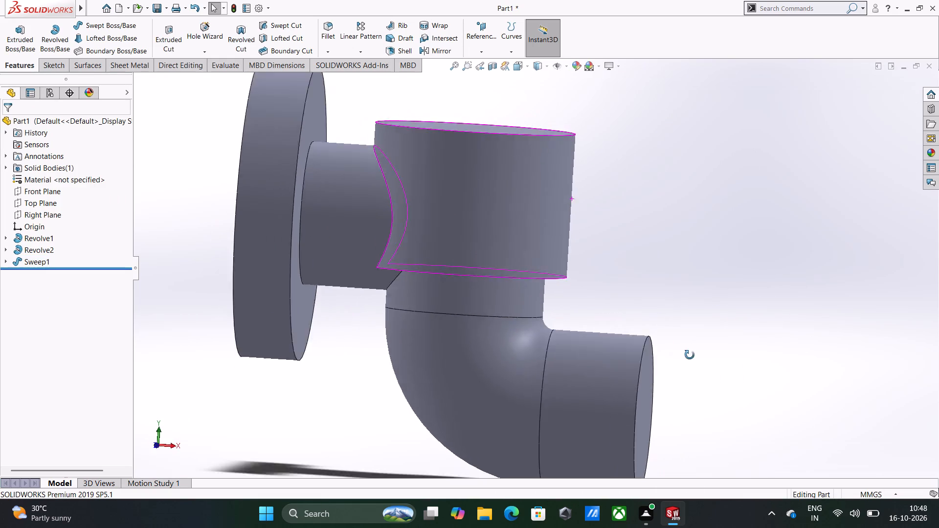
middle_click_drag(690, 355, 624, 308)
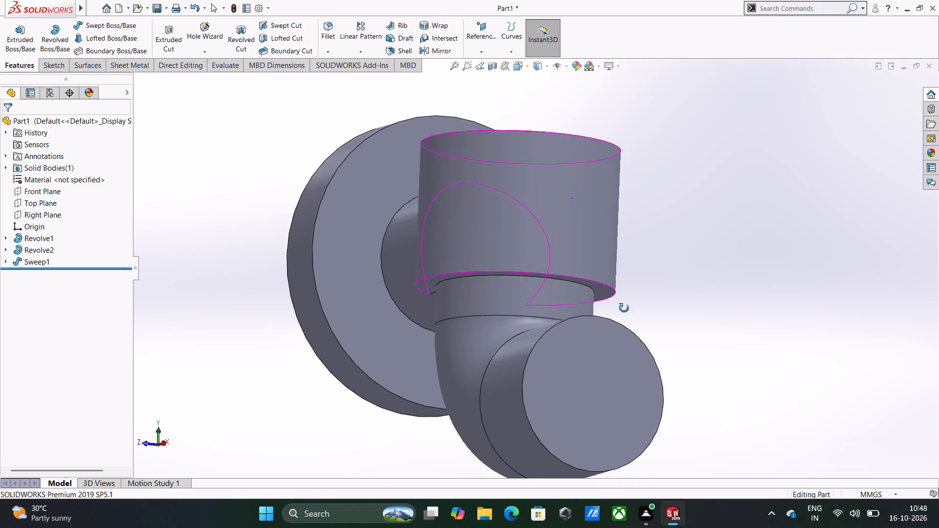
middle_click_drag(624, 308, 653, 348)
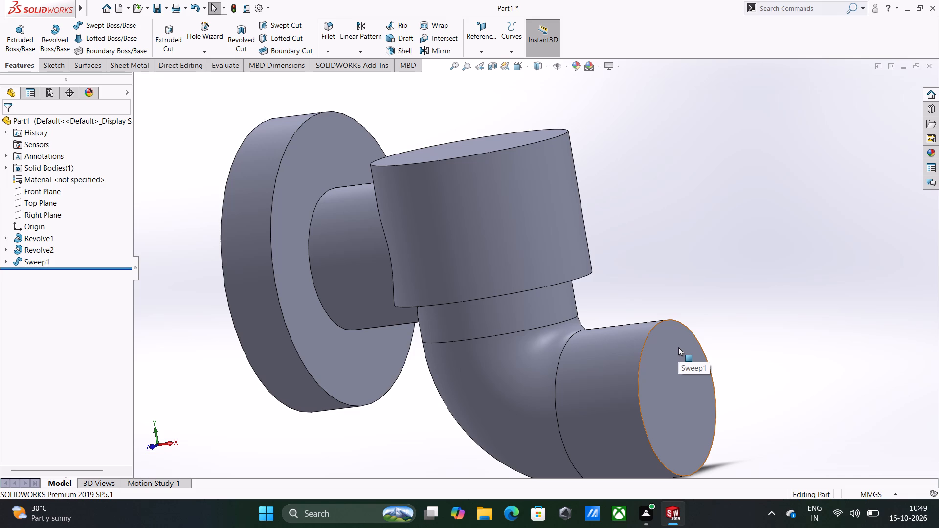
right_click(43, 264)
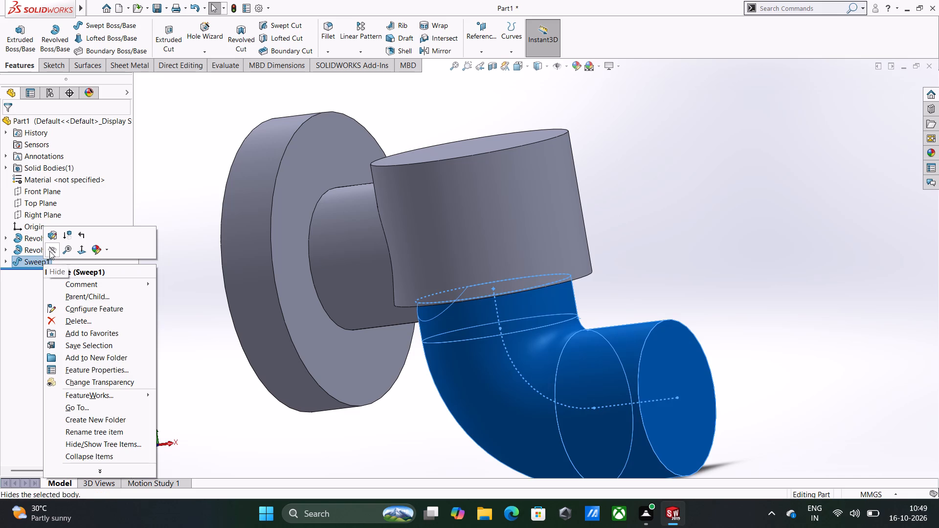
left_click(53, 240)
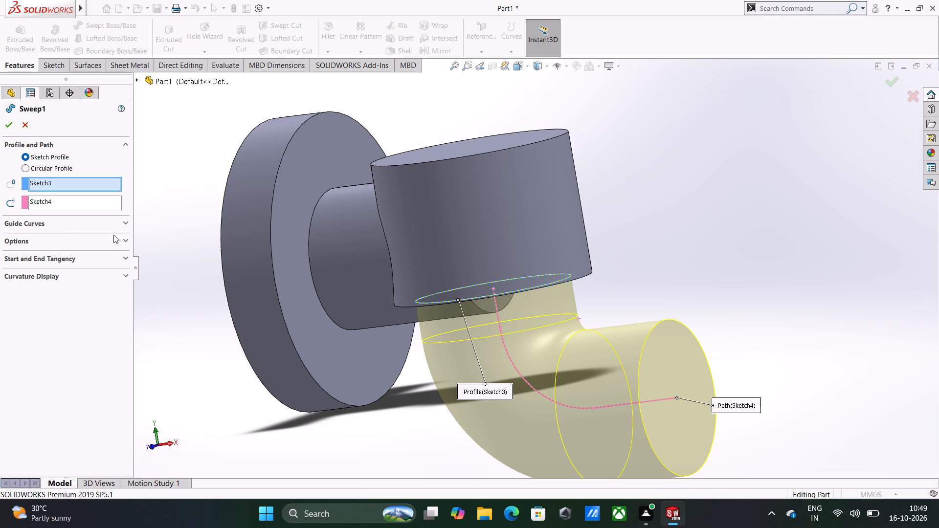
left_click(74, 220)
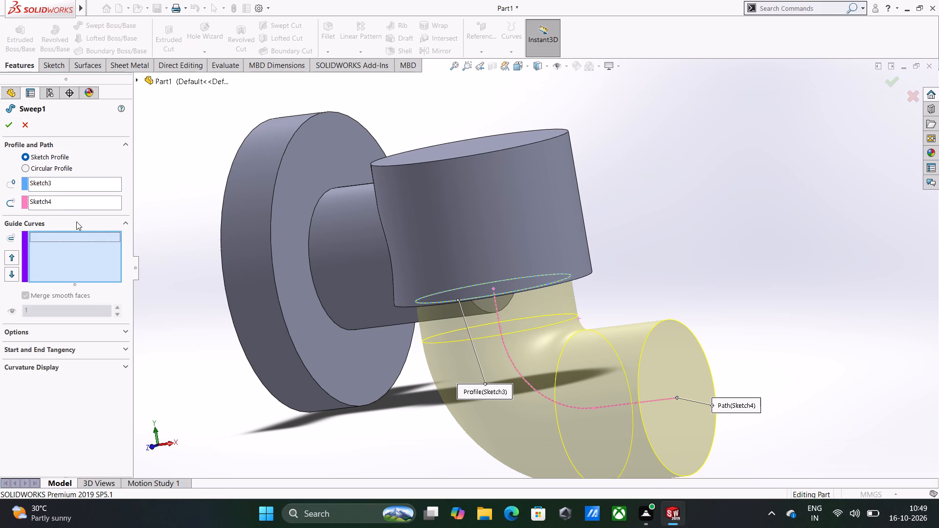
left_click(76, 222)
left_click(73, 237)
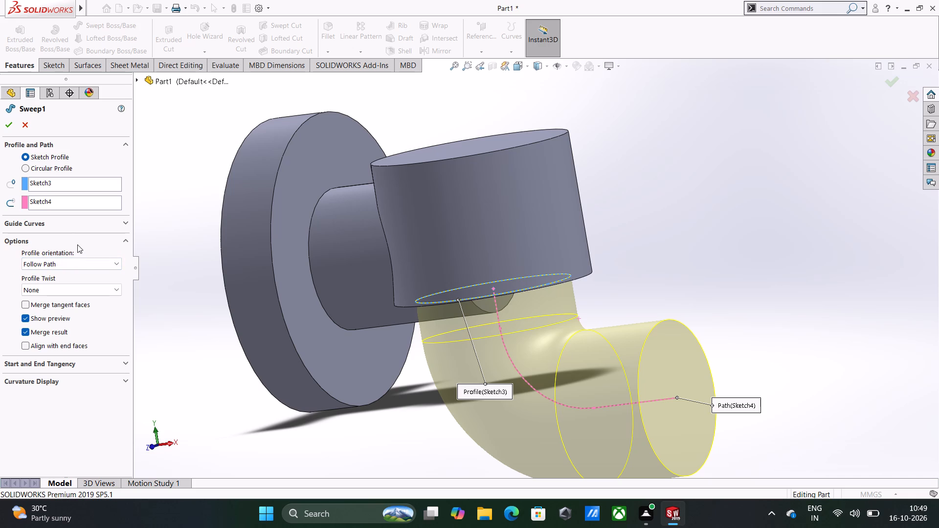
left_click(77, 244)
left_click(24, 123)
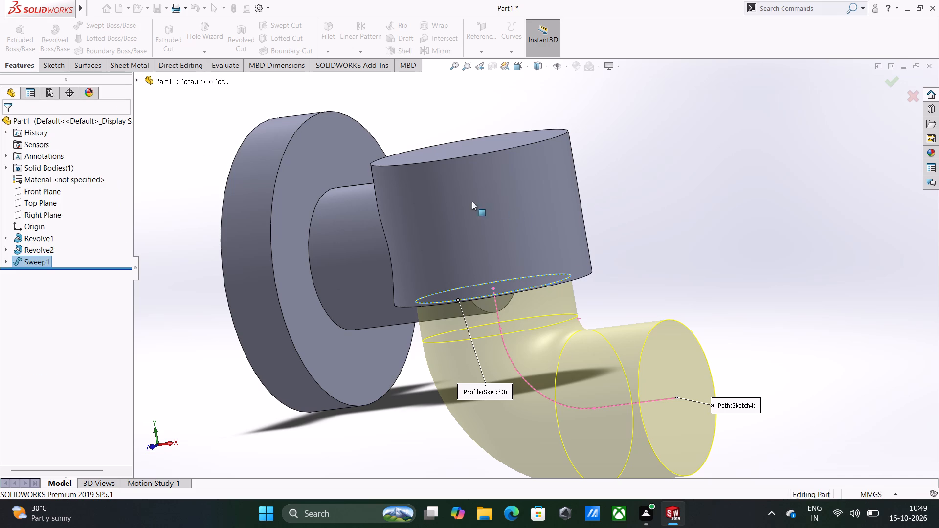
left_click(757, 231)
Start a sketch on the circular end face of the elbow's horizontal leg and view it face-on.
middle_click_drag(761, 243, 802, 222)
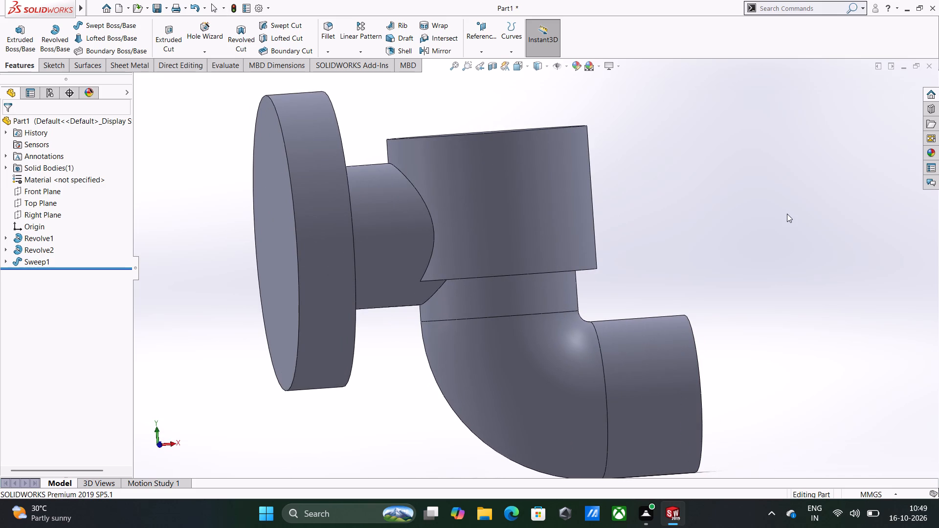
middle_click_drag(713, 329, 704, 346)
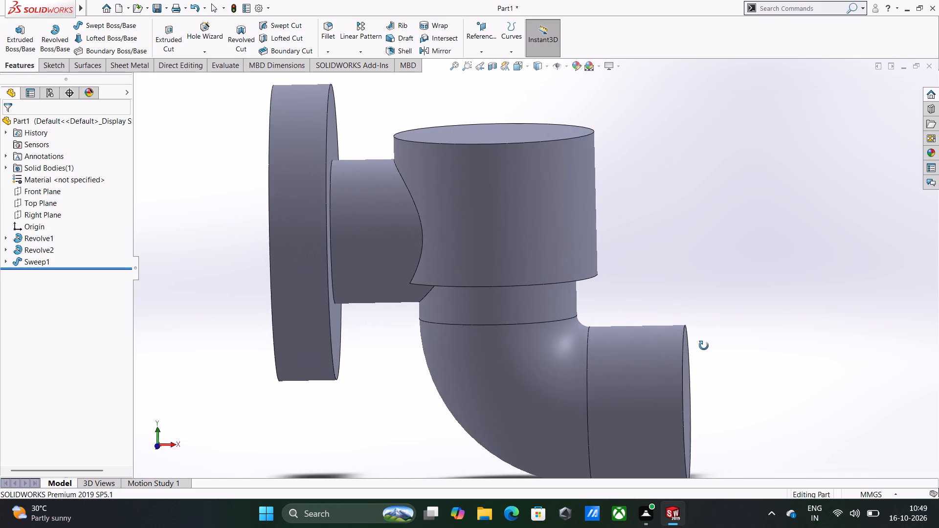
middle_click_drag(704, 346, 720, 342)
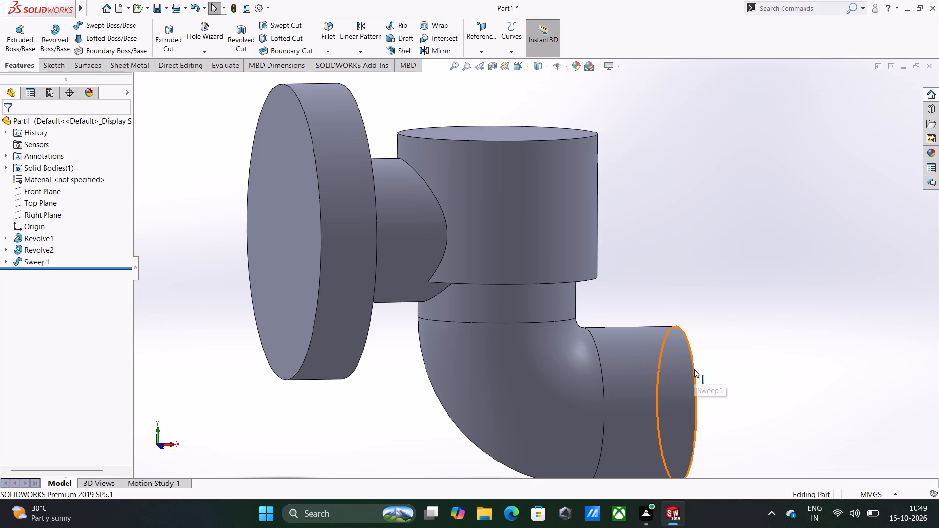
middle_click_drag(693, 368, 673, 350)
middle_click_drag(661, 345, 650, 336)
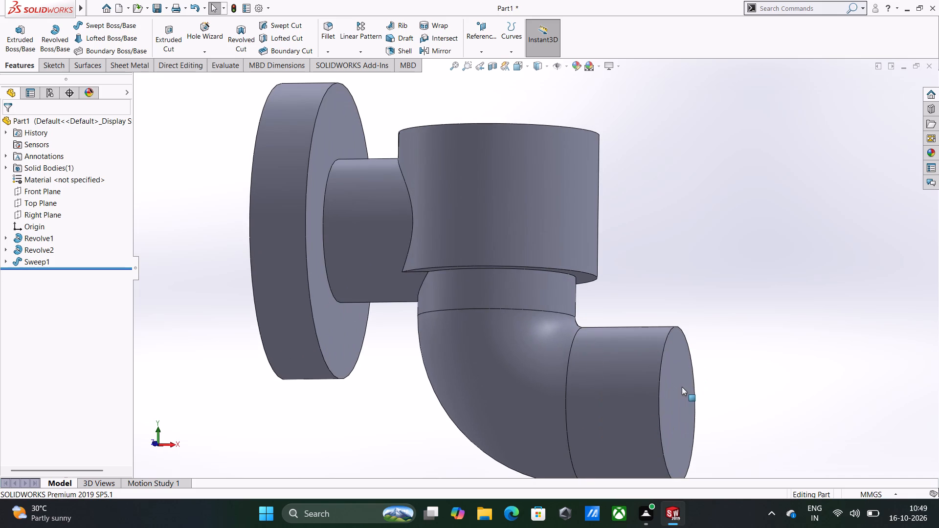
left_click(682, 387)
left_click(721, 359)
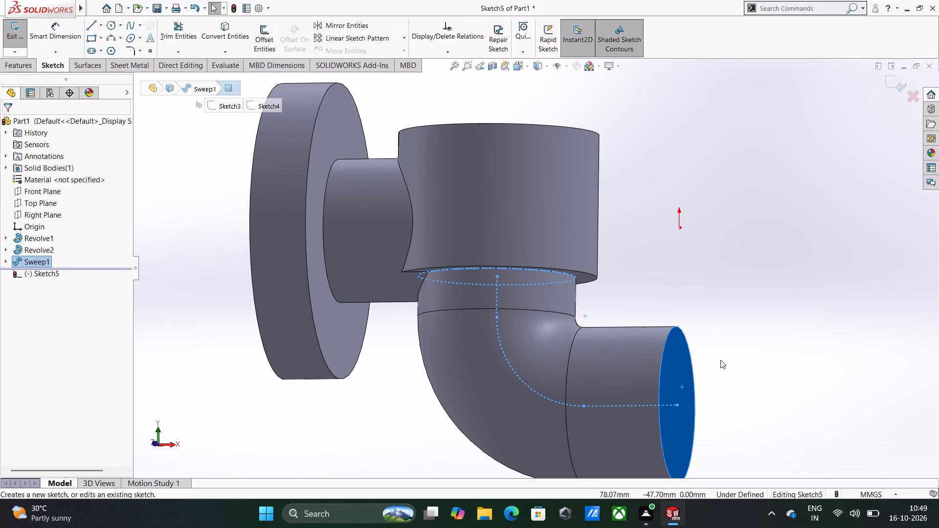
key("ctrl+8")
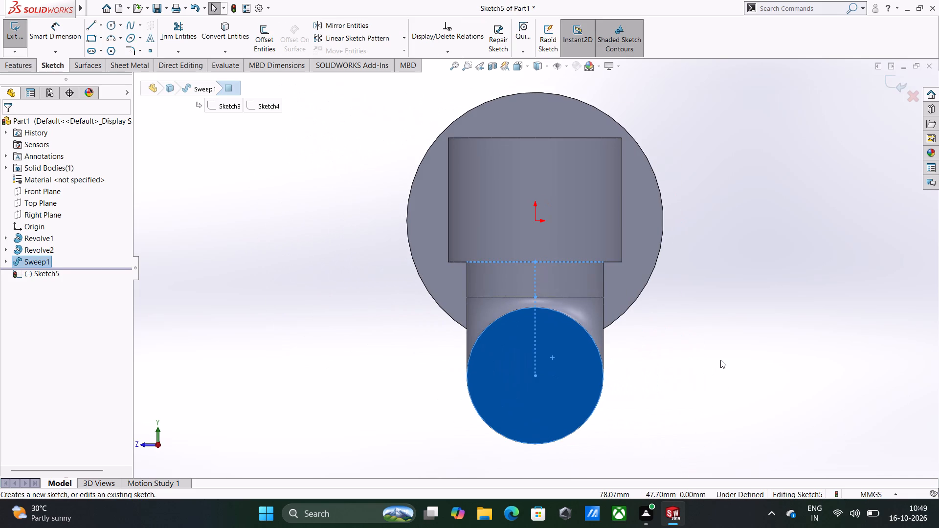
left_click(694, 346)
Sketch three vertically aligned circles: radius about 20 mm at the face centre, about 13 mm above it and about 17 mm below it.
right_click_drag(713, 353, 760, 361)
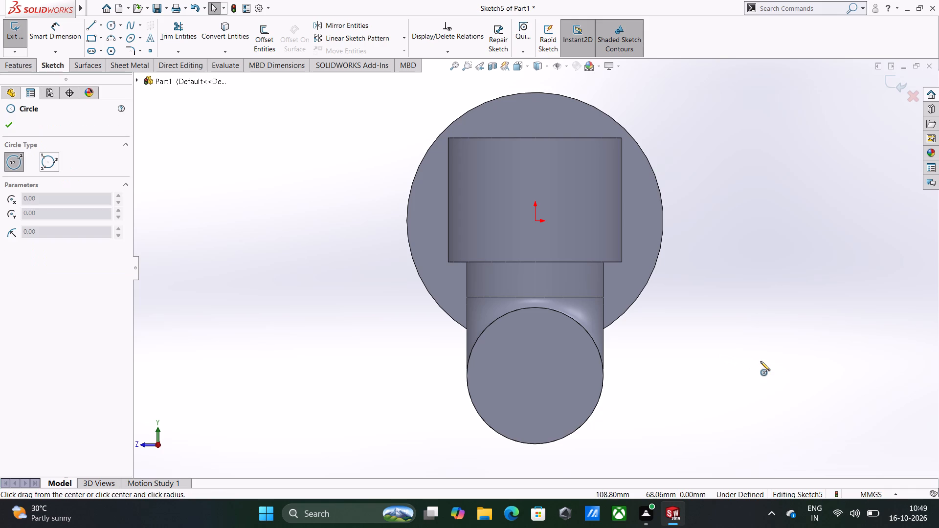
right_click_drag(760, 361, 761, 361)
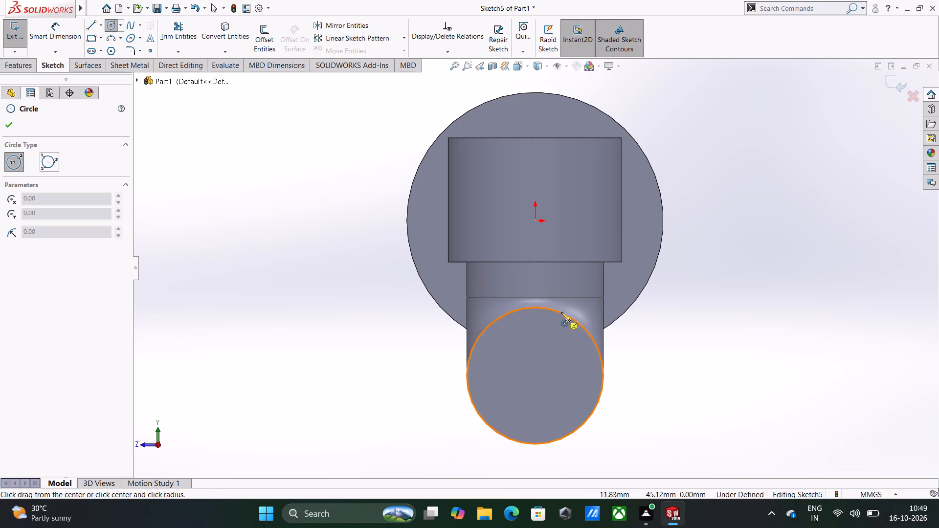
left_click(535, 374)
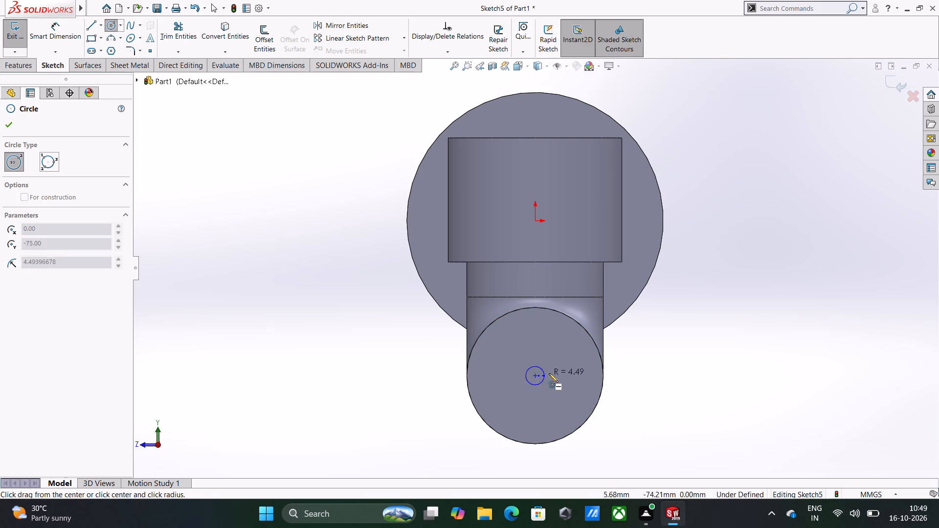
left_click(570, 353)
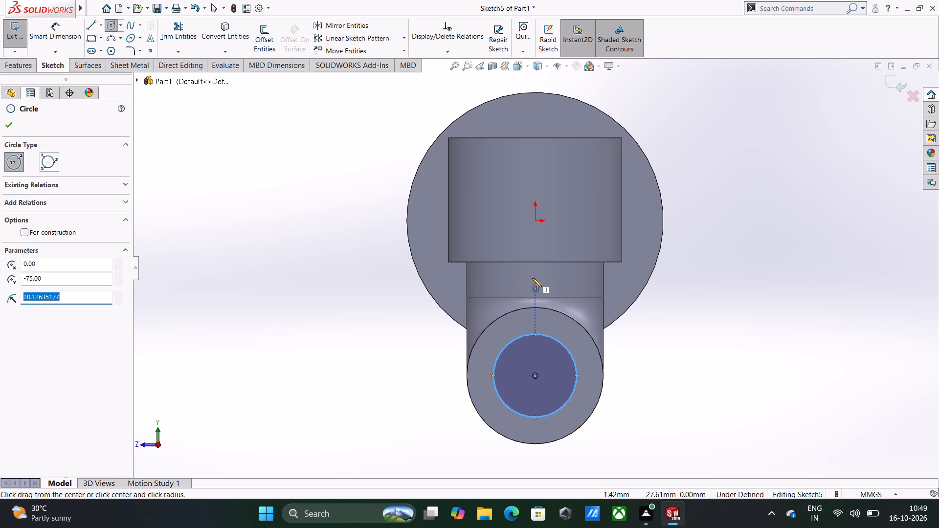
left_click(532, 278)
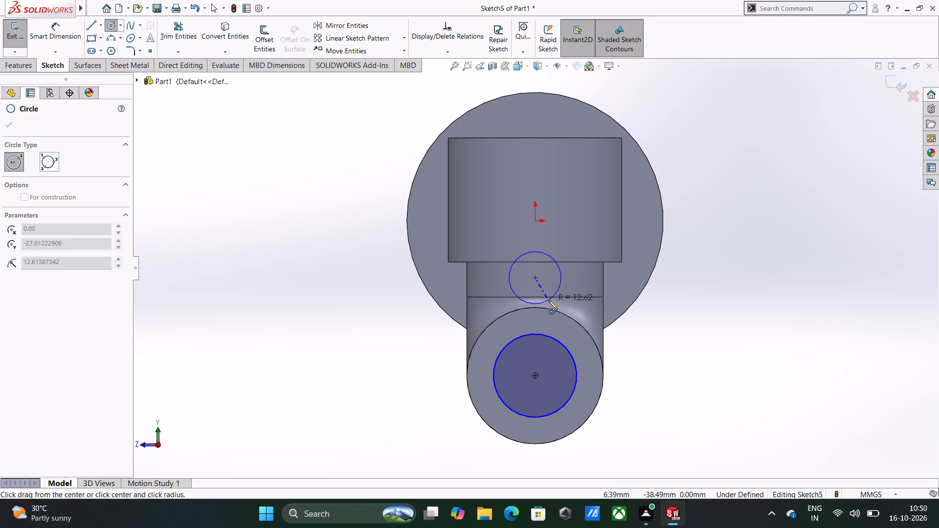
left_click(548, 301)
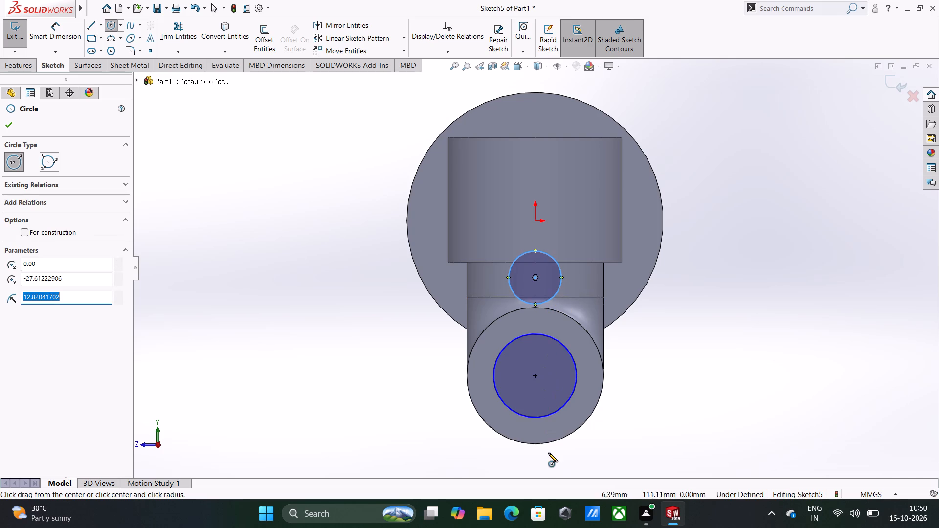
left_click(534, 468)
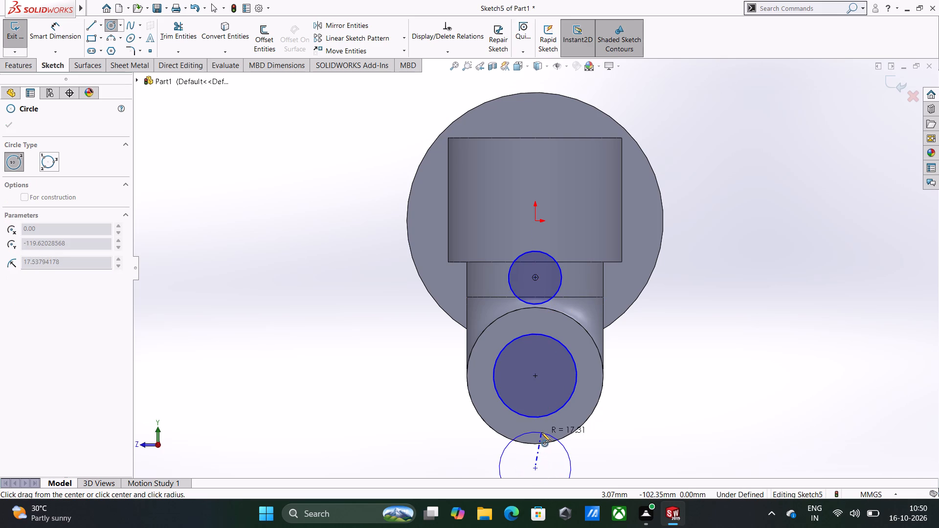
left_click(540, 433)
right_click(713, 323)
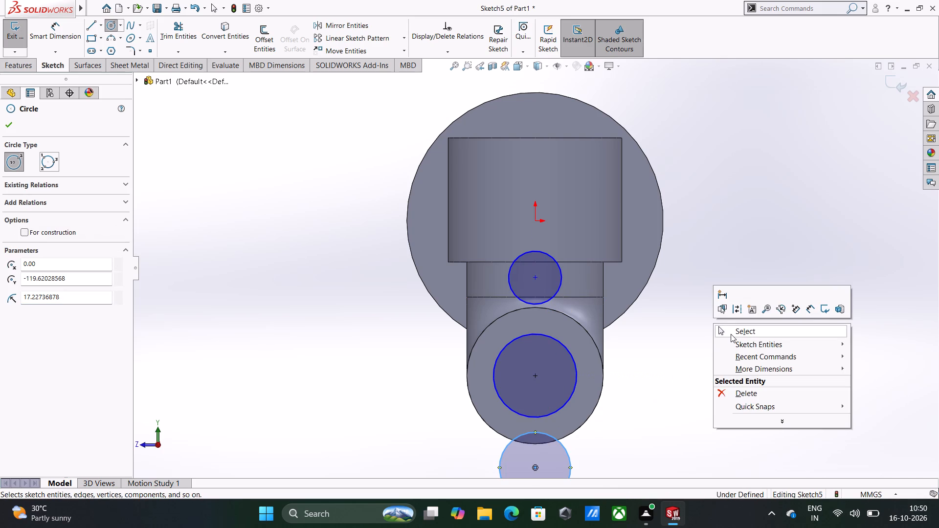
left_click(731, 334)
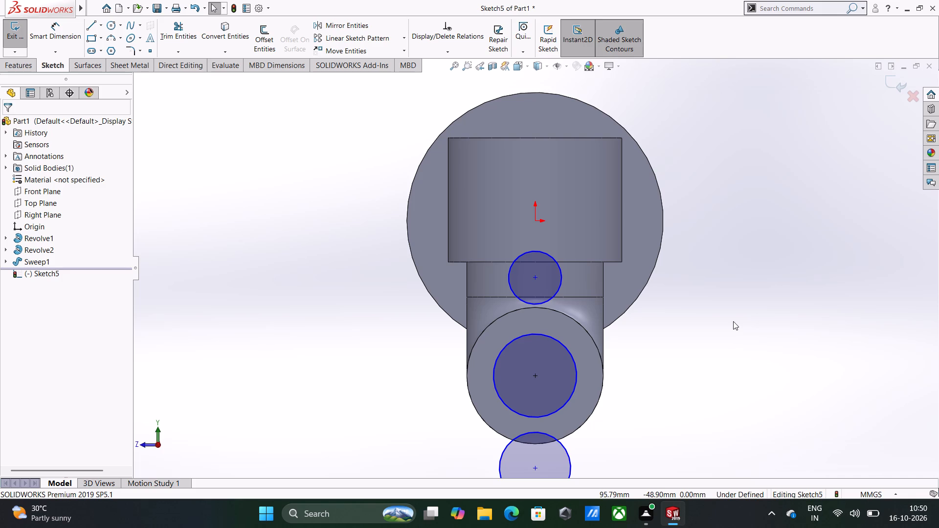
Draw two vertical lines joining the centre of the middle circle to the centres of the upper and lower circles.
middle_click_drag(726, 349, 724, 294, "ctrl")
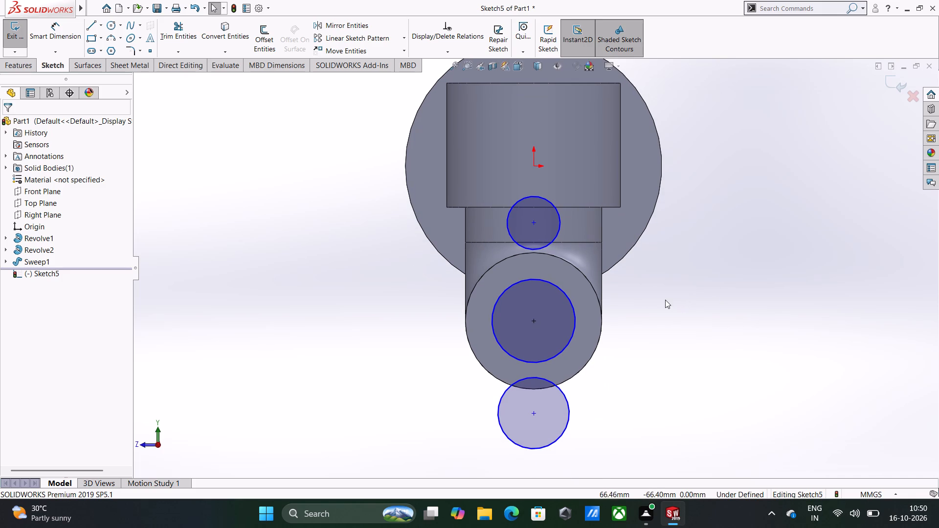
right_click_drag(721, 282, 637, 264)
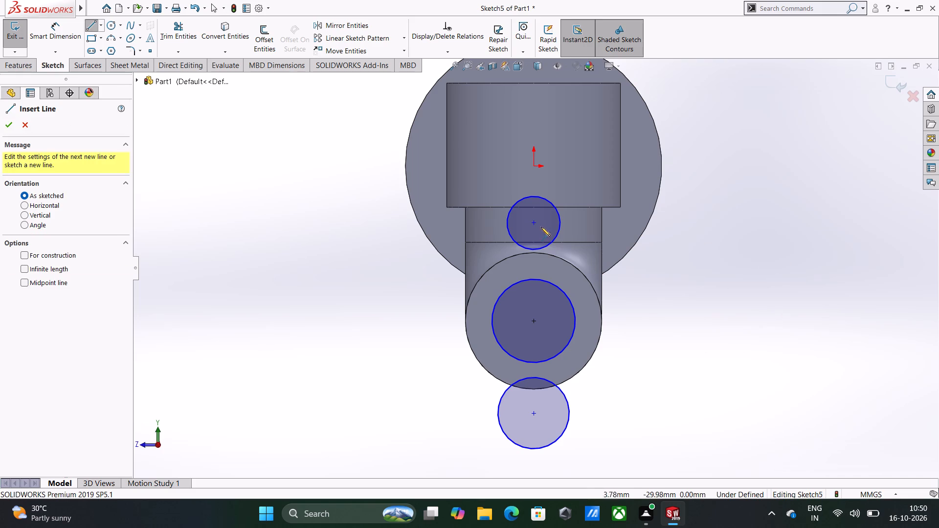
left_click(533, 222)
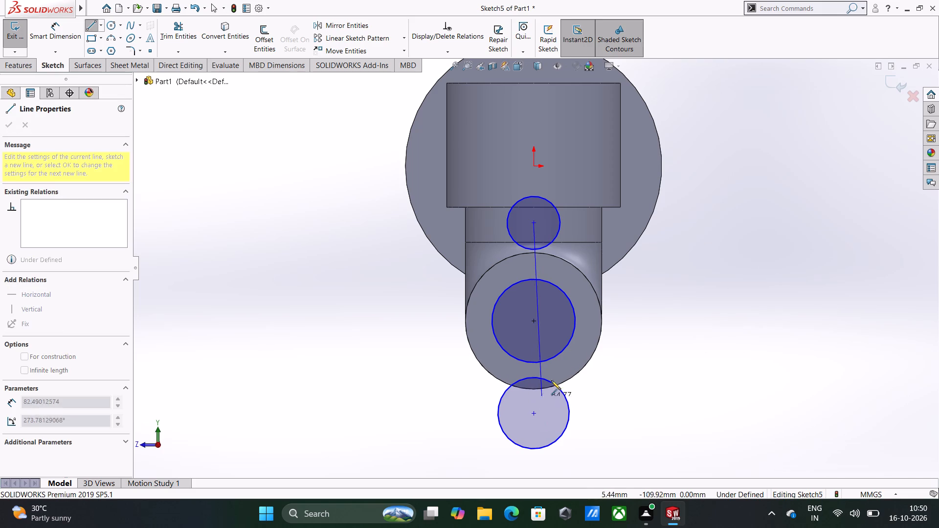
left_click(534, 320)
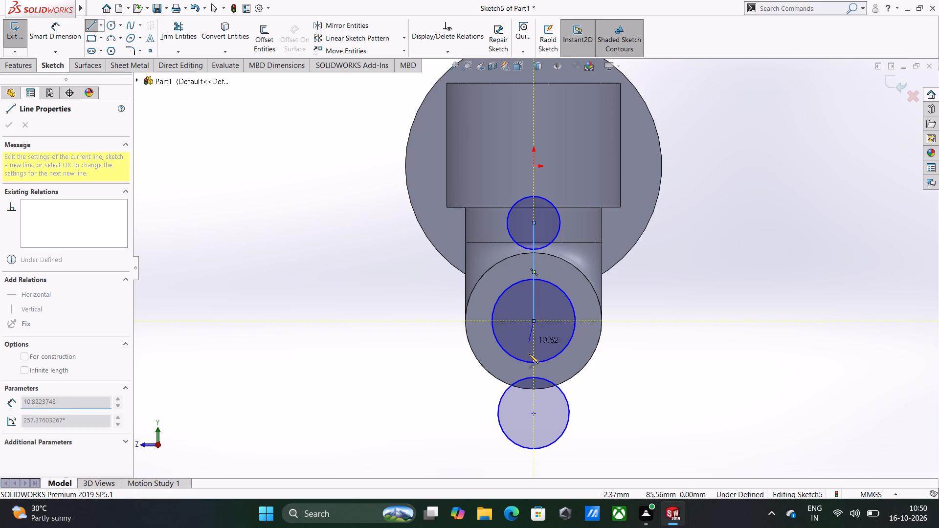
left_click(531, 415)
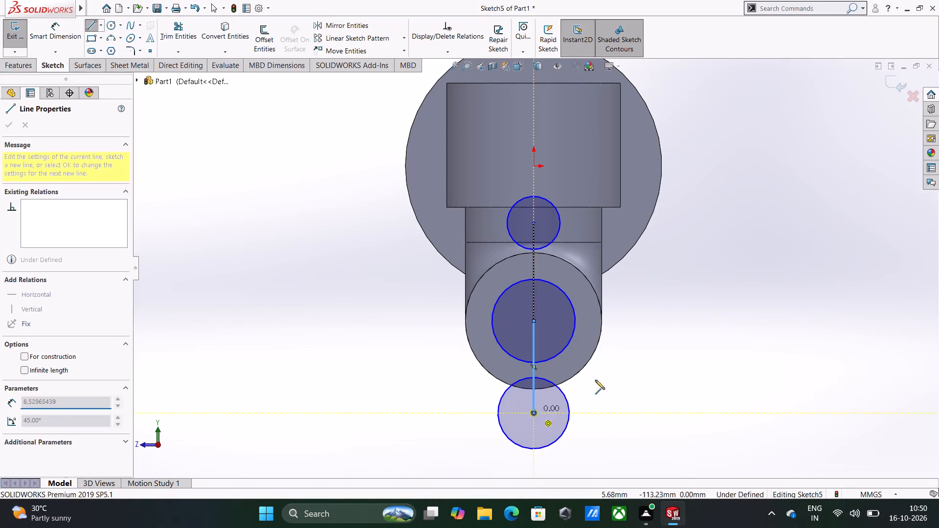
right_click(710, 297)
left_click(733, 309)
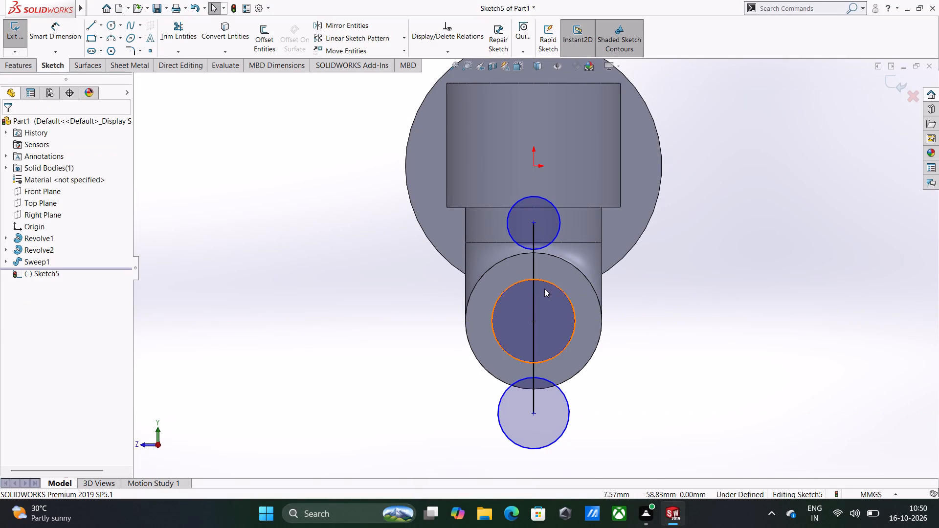
Convert both vertical lines between the circle centres to construction geometry.
left_click(532, 295)
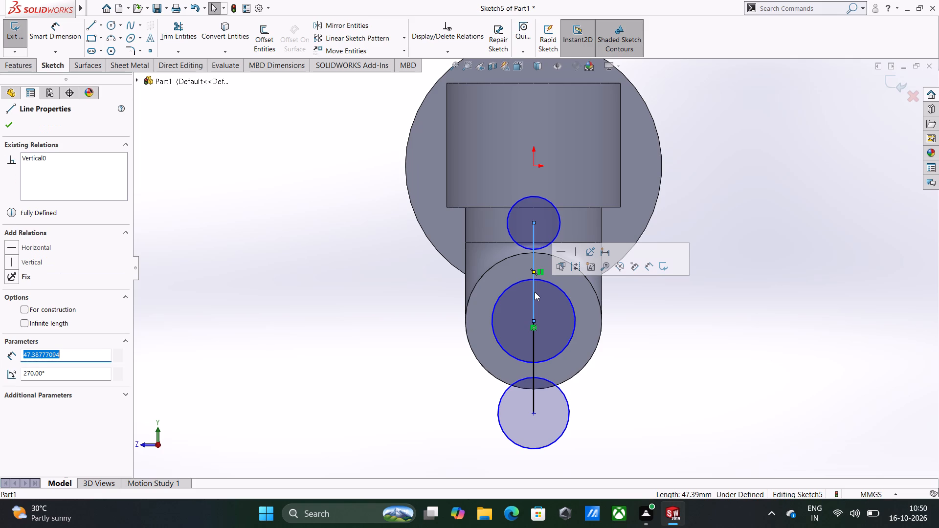
left_click(576, 264)
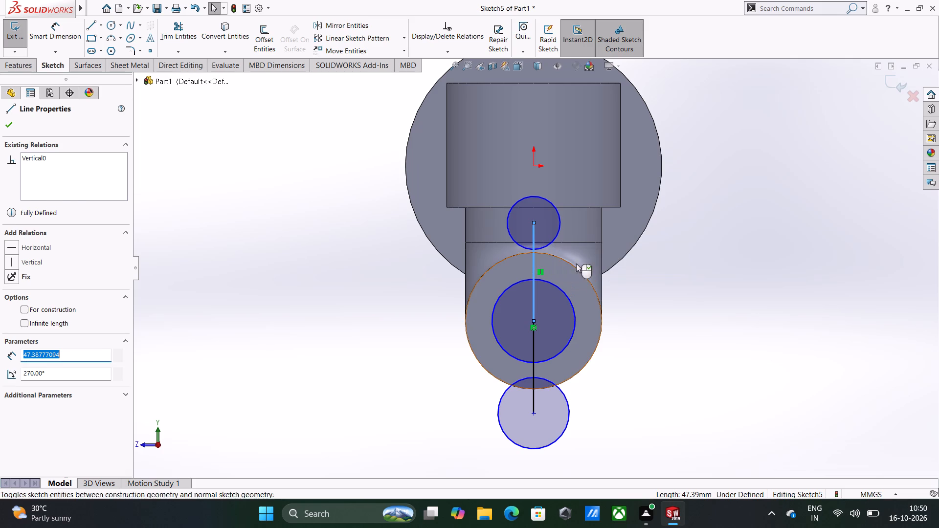
left_click(534, 390)
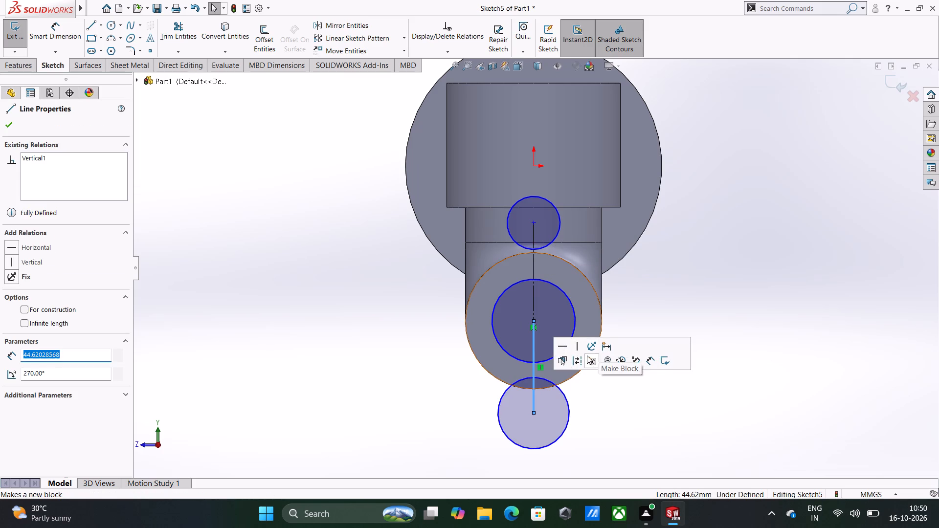
left_click(575, 363)
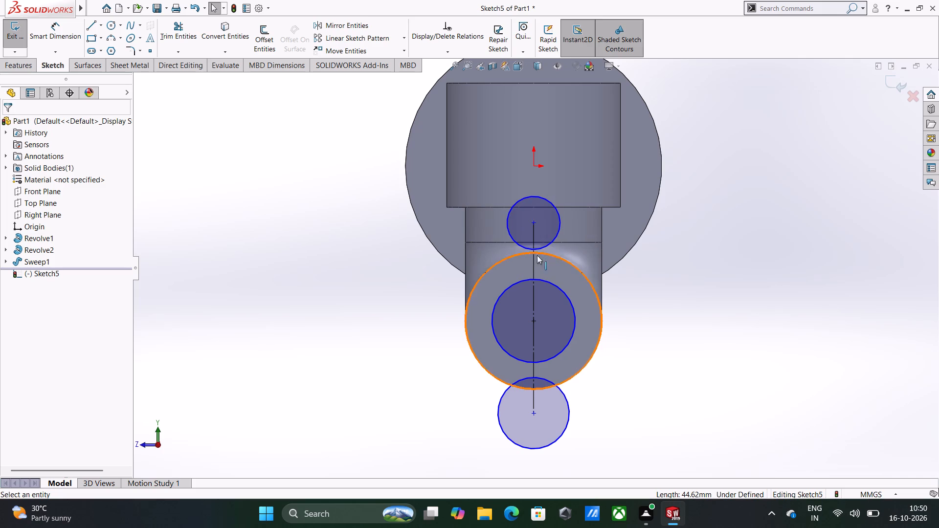
Make the two vertical construction lines between the circle centres equal in length.
left_click(534, 268, "shift")
left_click(534, 336, "shift")
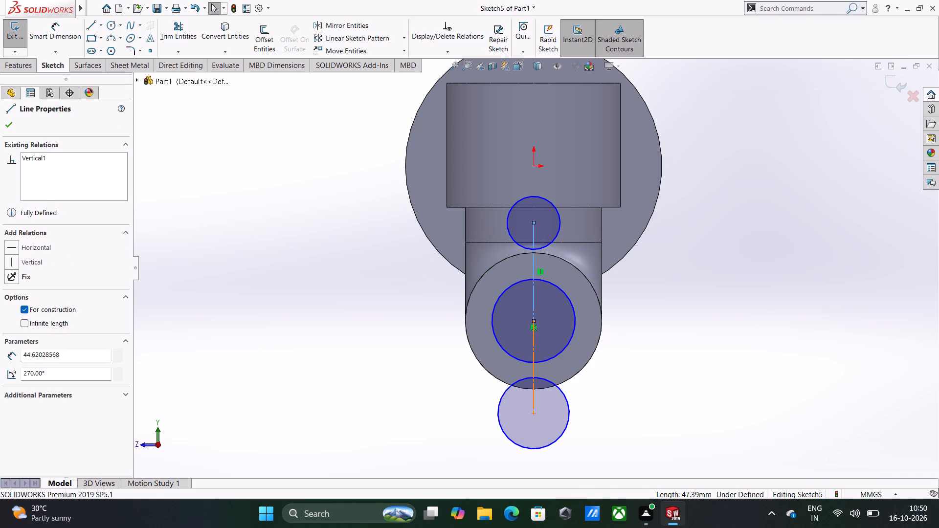
left_click(638, 292)
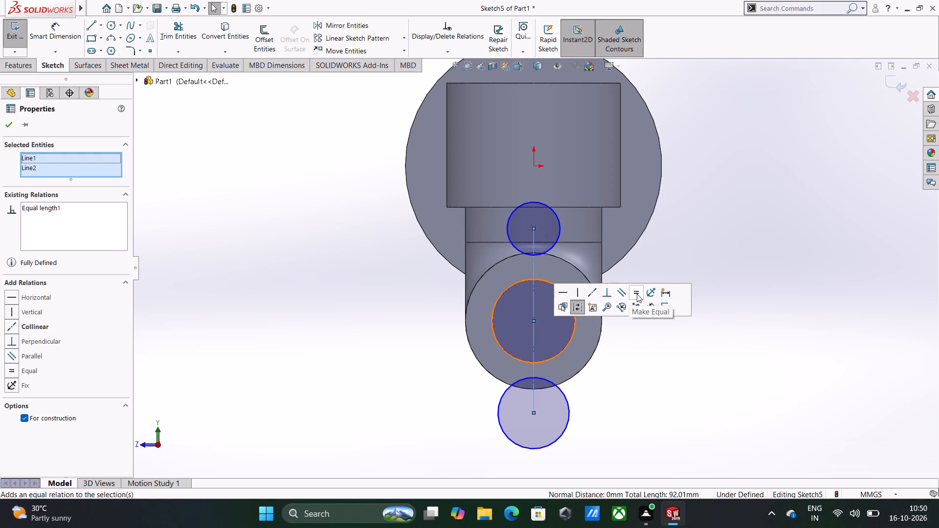
left_click(692, 341)
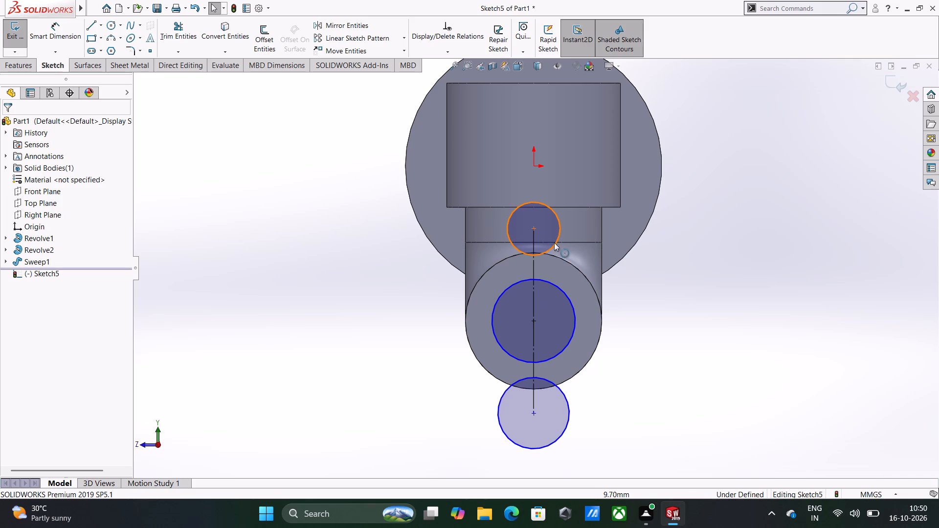
Apply an equal relation between the upper and lower circles.
left_click(559, 236, "shift")
left_click(568, 426, "shift")
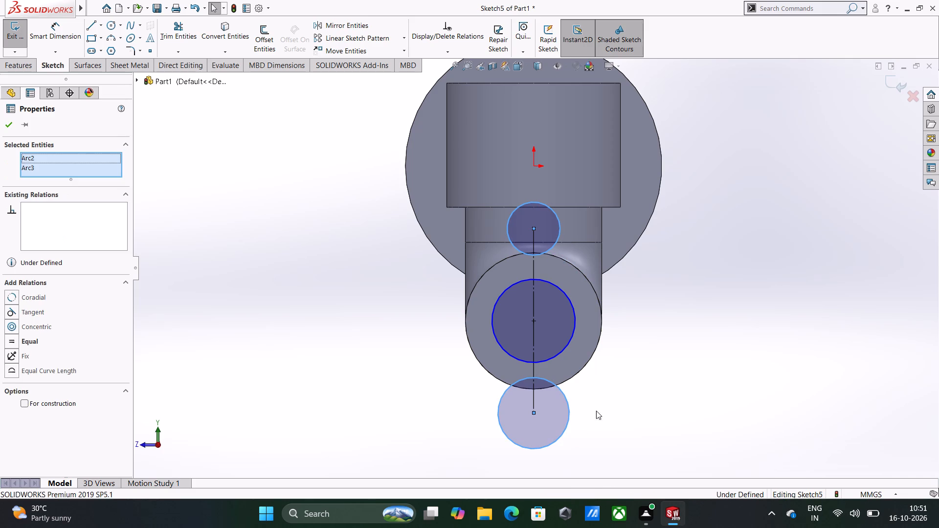
left_click(641, 382)
left_click(713, 327)
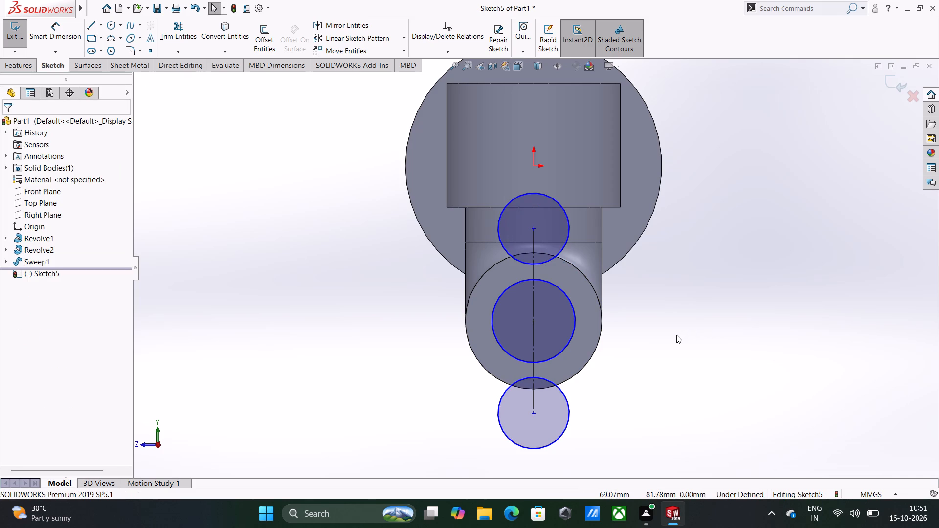
Dimension the middle circle's diameter as 76 mm.
right_click_drag(677, 322, 670, 233)
left_click(561, 293)
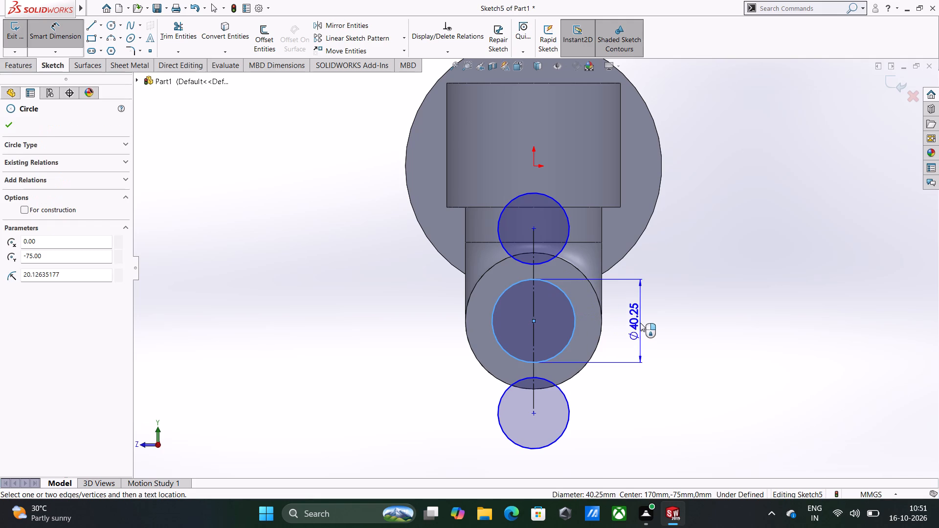
left_click(640, 323)
type("76")
key("Return")
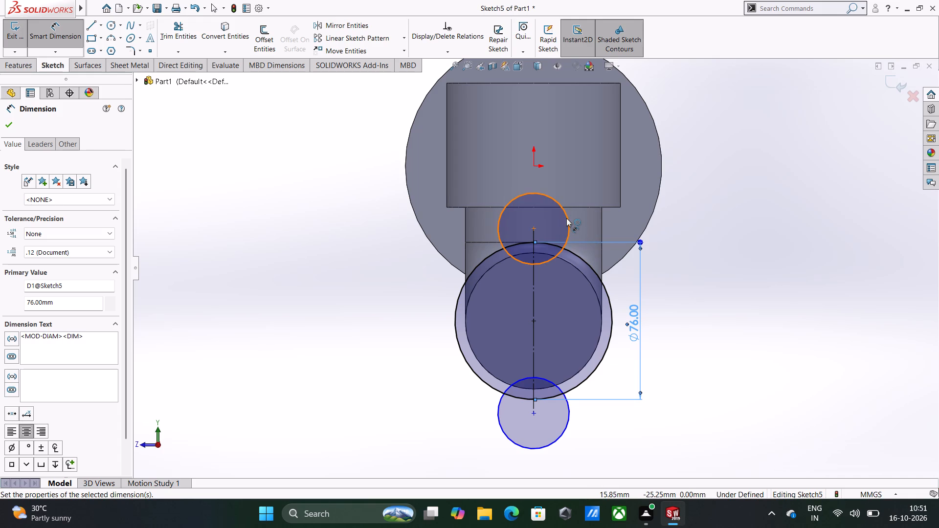
Dimension the upper circle's diameter as 40 mm.
left_click(566, 218)
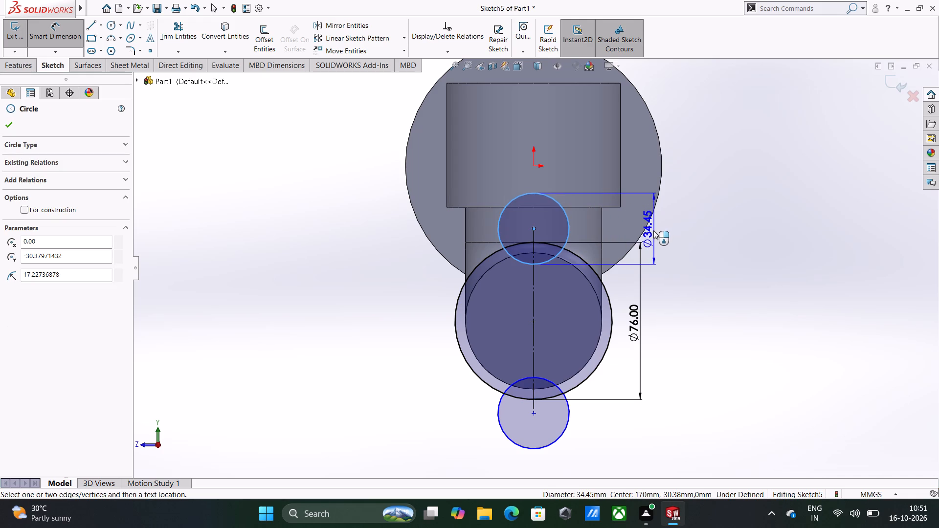
left_click(653, 228)
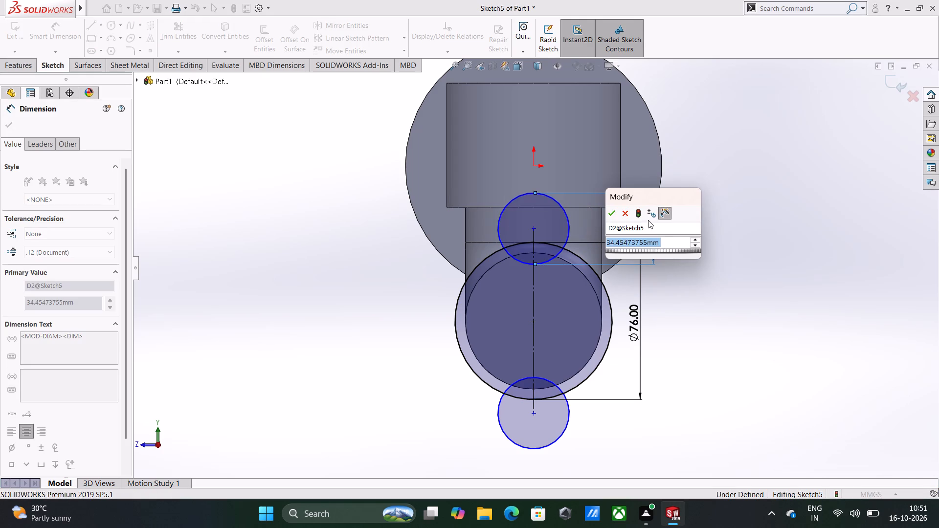
type("40")
key("Return")
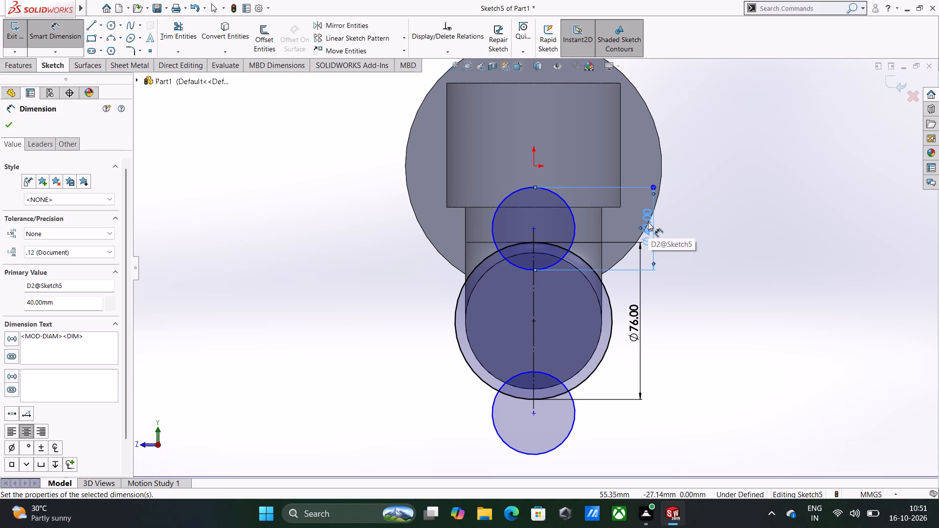
Dimension the vertical distance between the centres of the upper and lower circles as 100 mm.
left_click(531, 229)
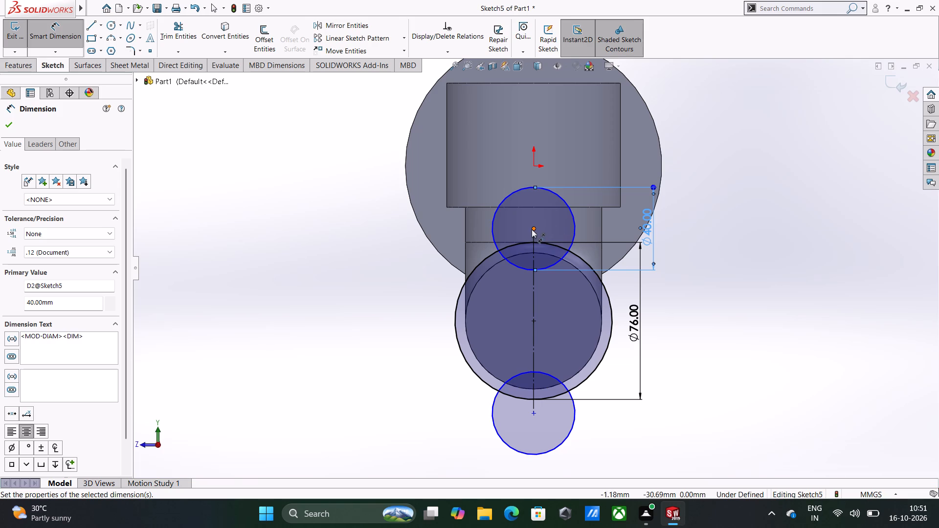
left_click(533, 413)
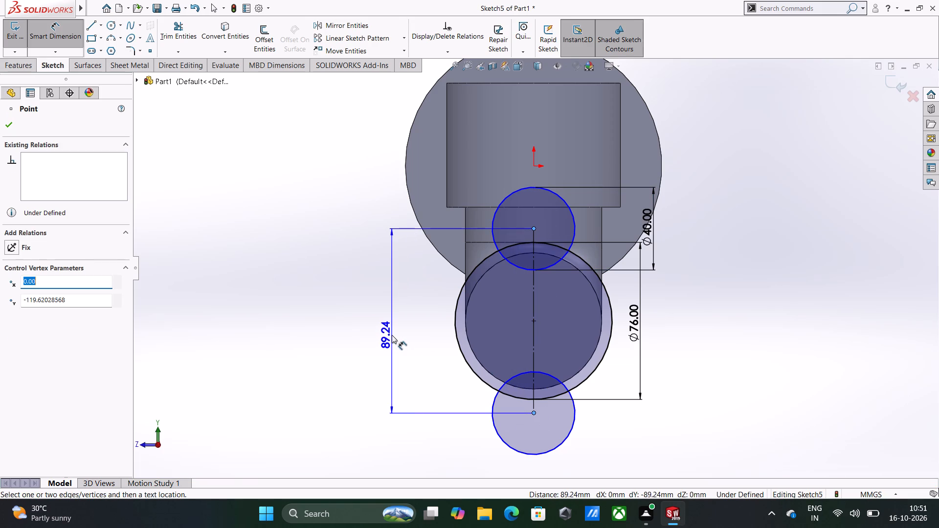
left_click(392, 331)
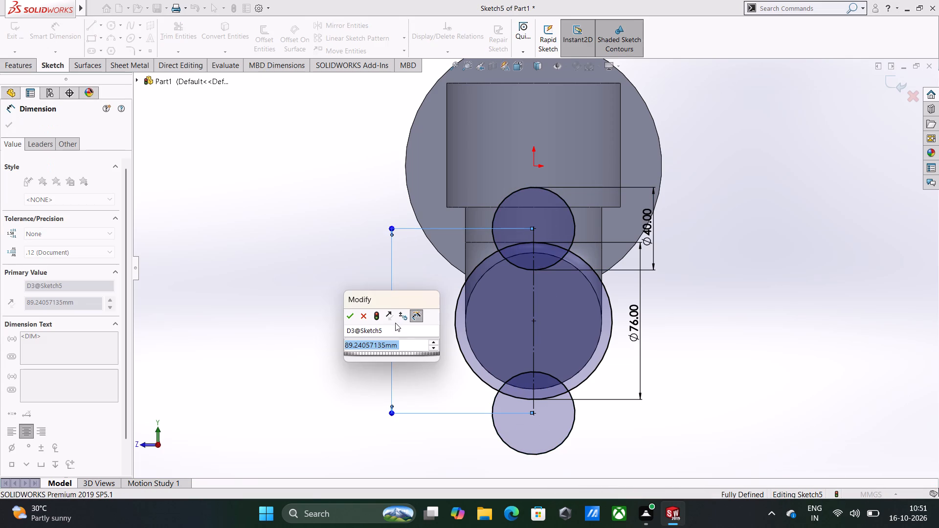
type("100")
key("Return")
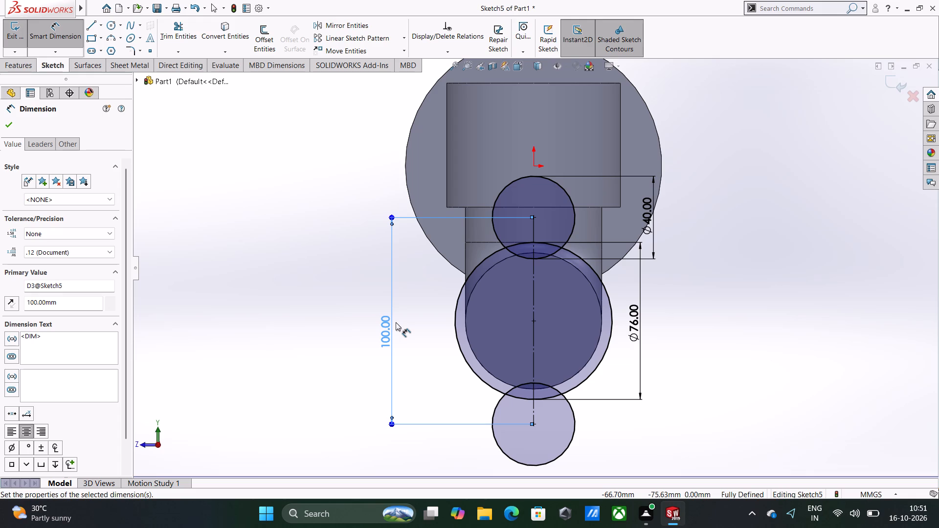
key("Escape")
left_click(745, 424)
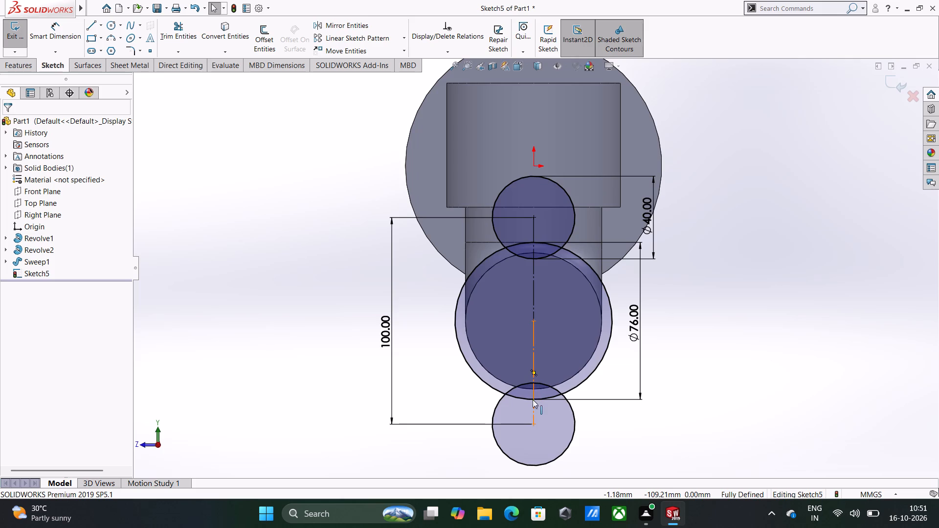
Draw a line about 47 mm long tangent to the middle and upper circles on their left side.
middle_click_drag(547, 430, 552, 388, "shift")
middle_click_drag(556, 382, 620, 207, "ctrl")
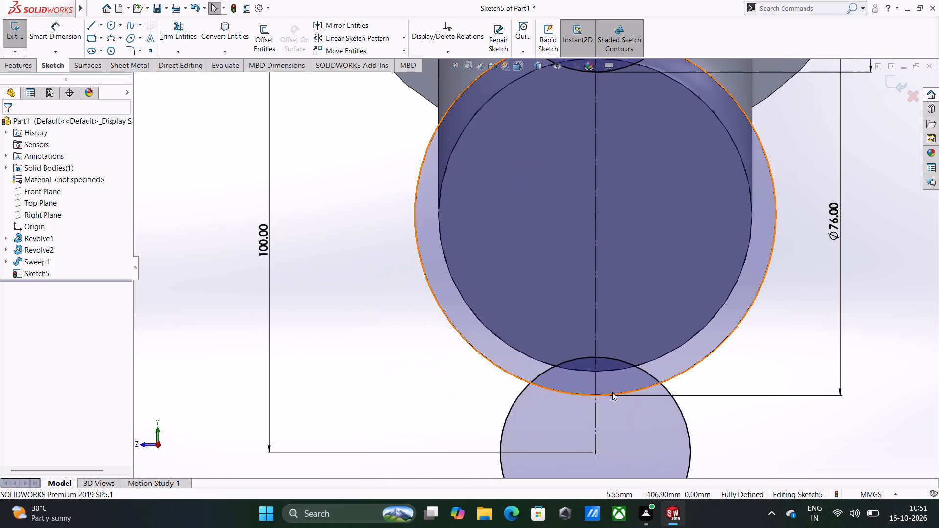
middle_click_drag(597, 448, 601, 430, "shift")
middle_click_drag(613, 407, 577, 153, "ctrl")
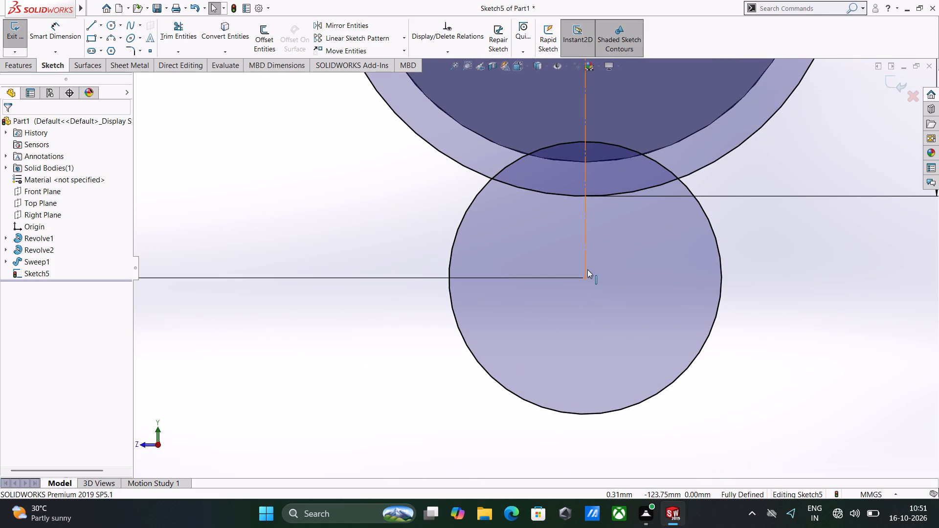
middle_click_drag(615, 278, 625, 352, "shift")
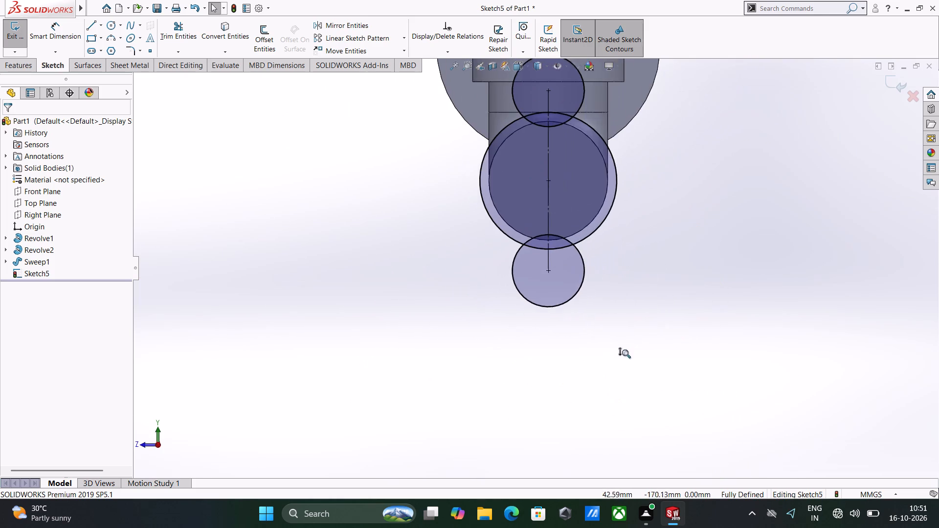
middle_click_drag(625, 352, 626, 353, "shift")
middle_click_drag(652, 298, 661, 374, "ctrl")
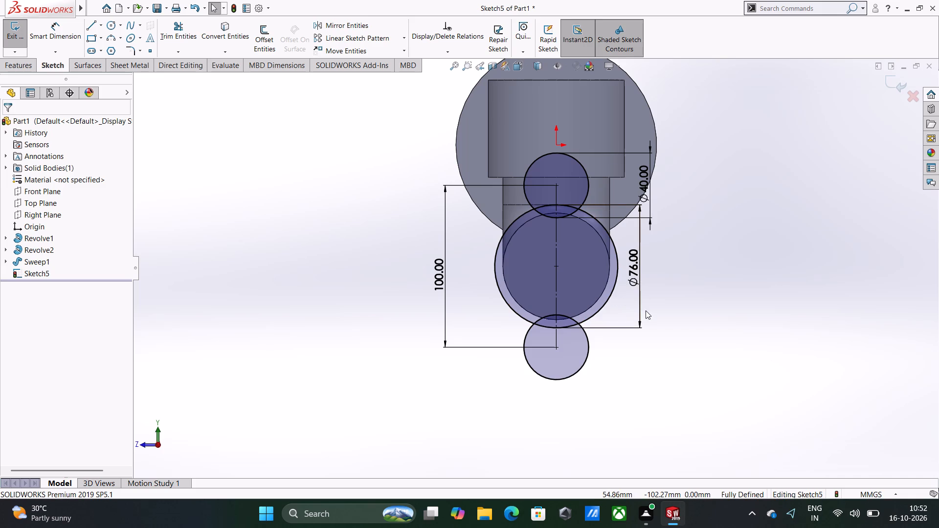
right_click_drag(768, 342, 634, 325)
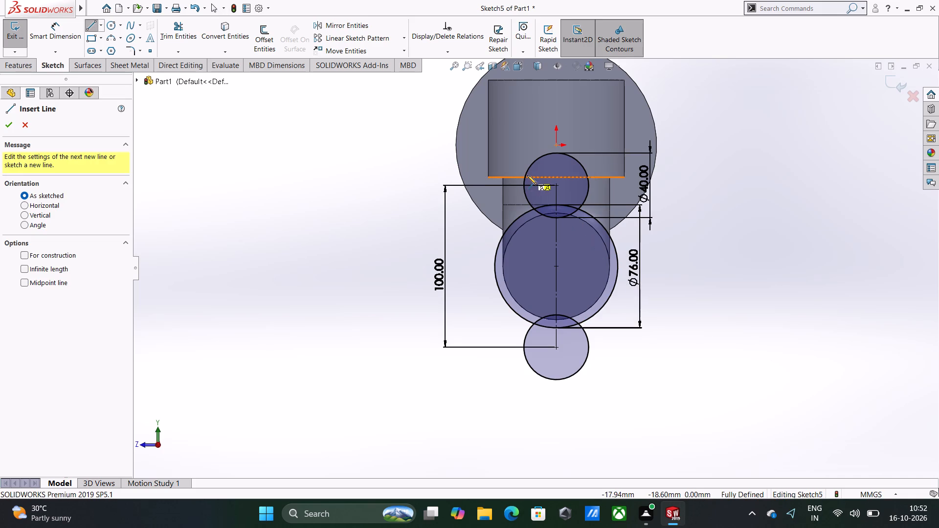
left_click(497, 252)
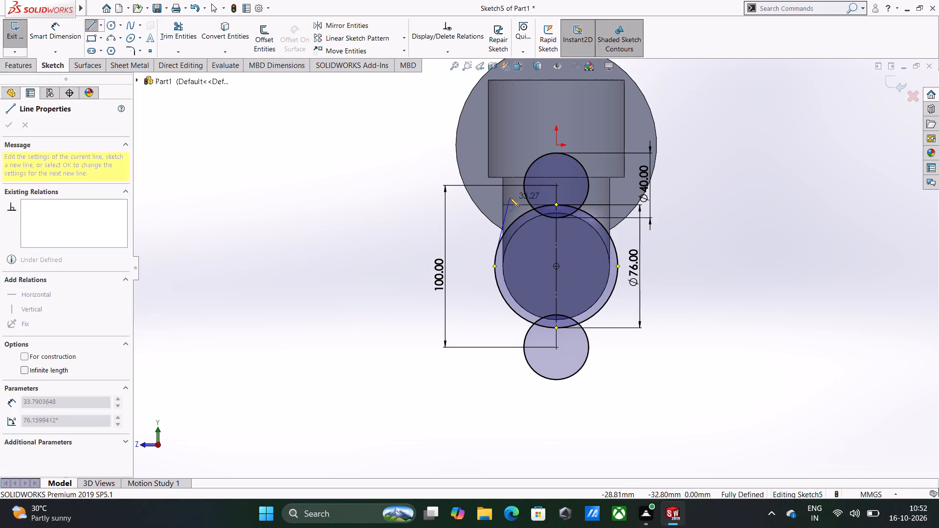
left_click(527, 173)
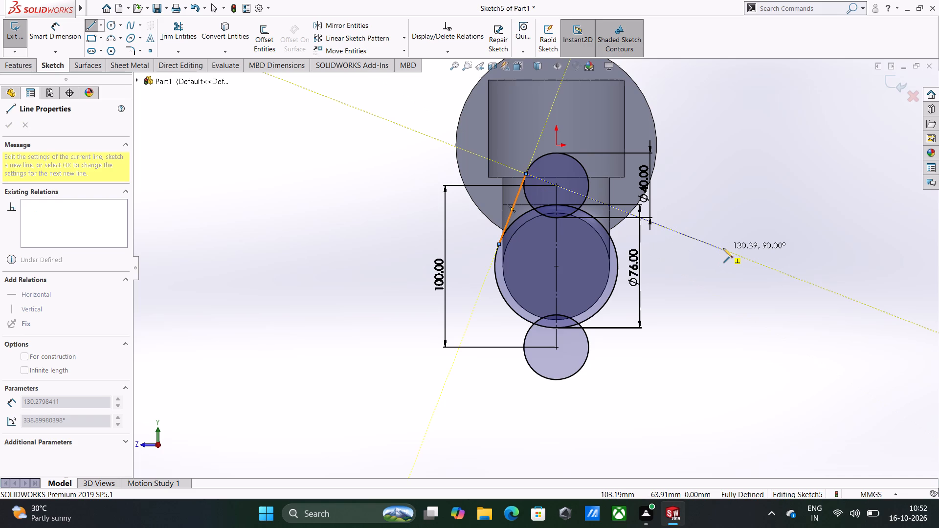
key("Escape")
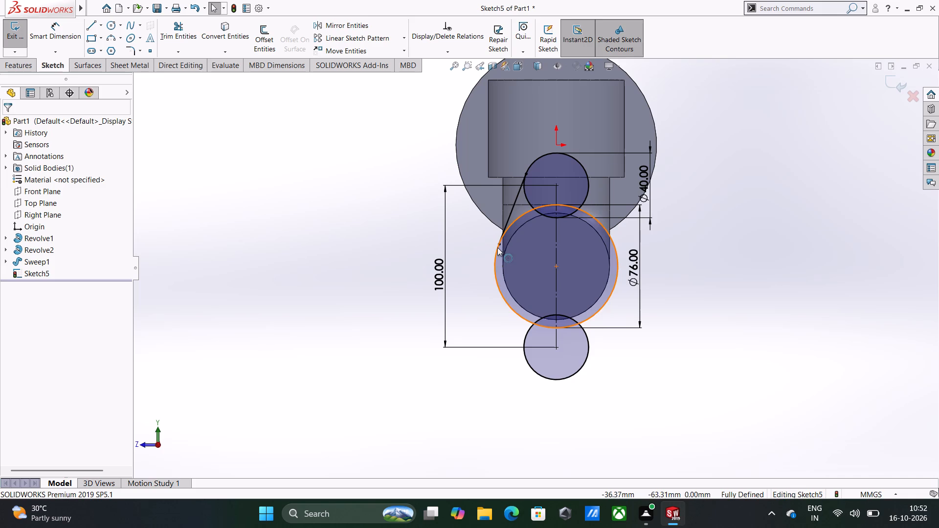
Mirror the tangent line about the upper vertical construction line, keeping the original.
left_click(512, 212)
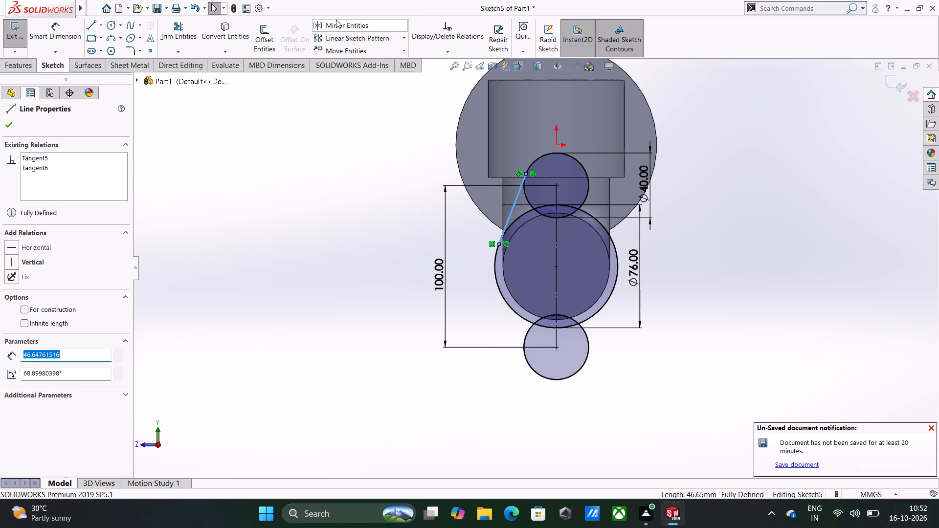
left_click(339, 25)
left_click(103, 264)
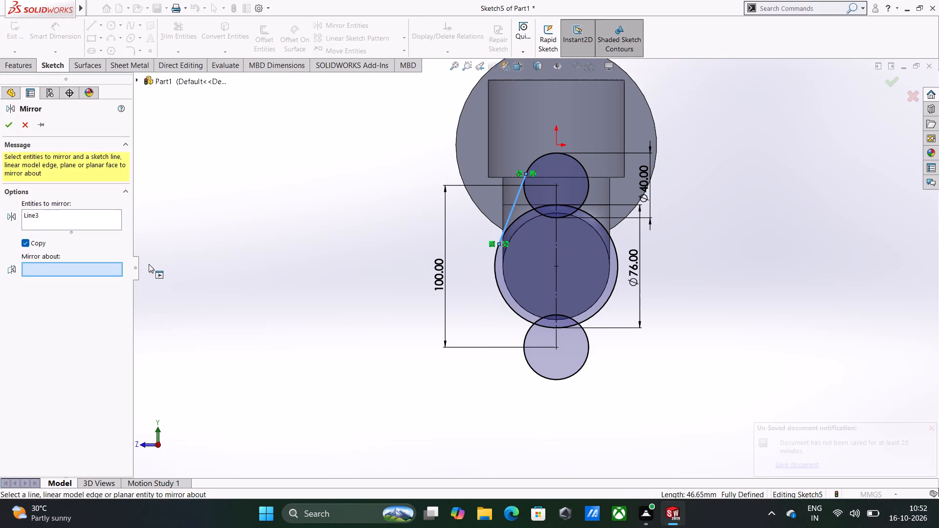
left_click(556, 252)
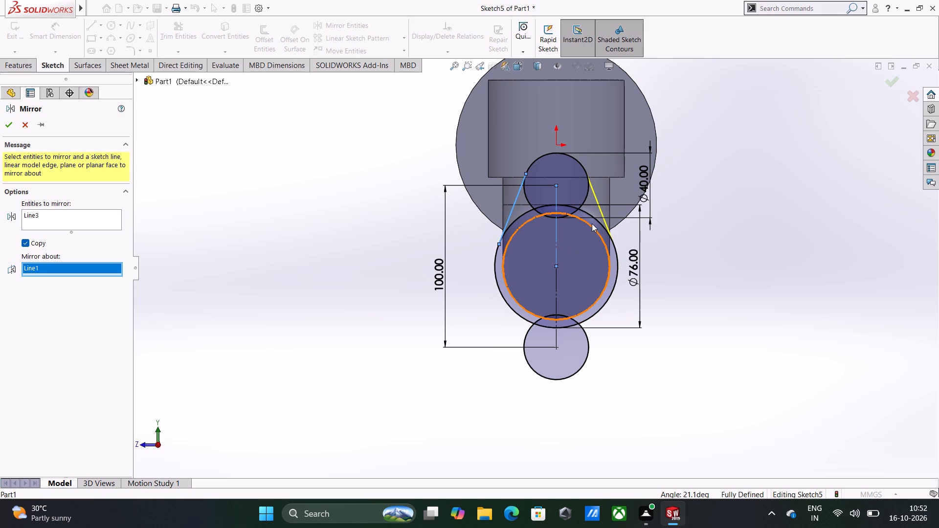
left_click(8, 132)
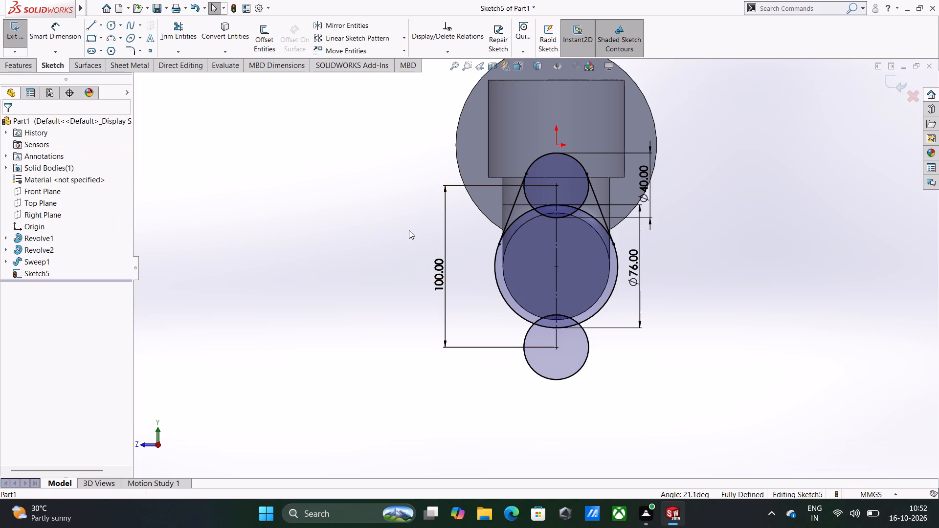
left_click(389, 229)
Draw a horizontal line about 135 mm long through the middle circle's centre and convert it to construction geometry.
right_click_drag(372, 233, 268, 233)
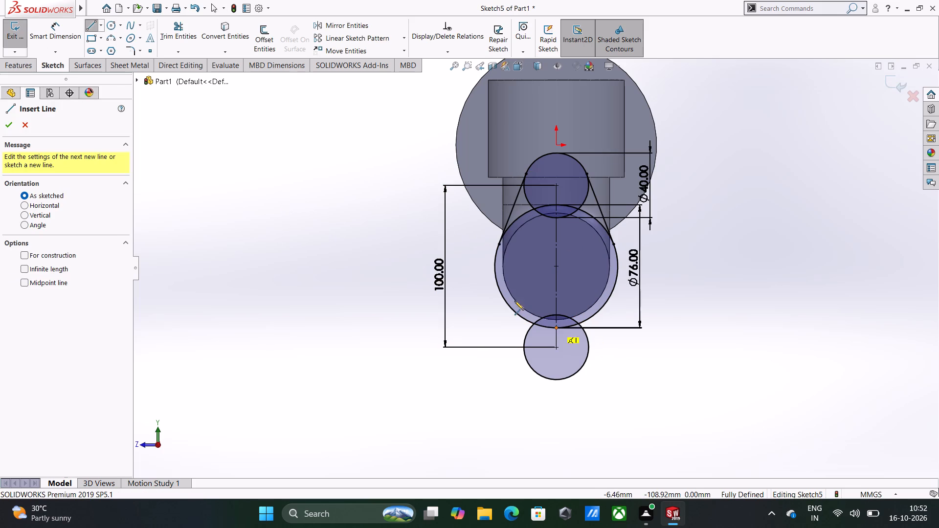
left_click(463, 266)
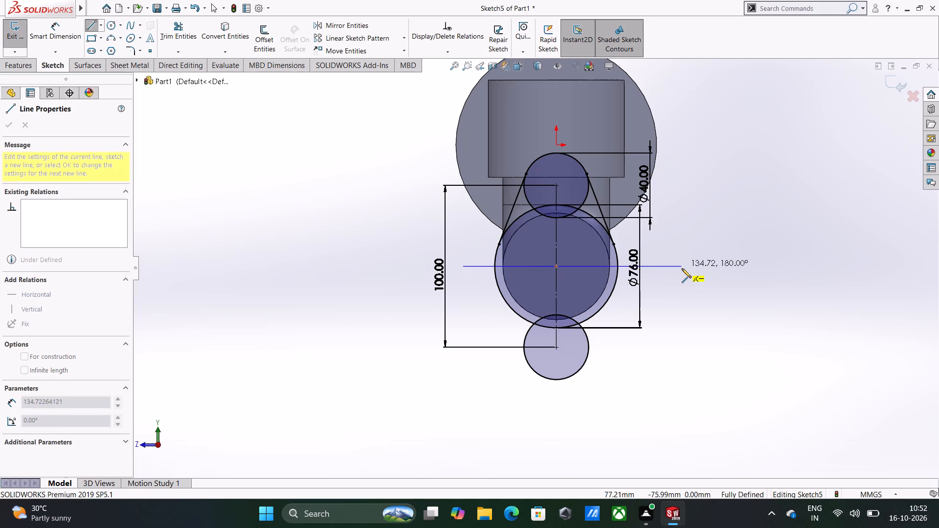
left_click(682, 268)
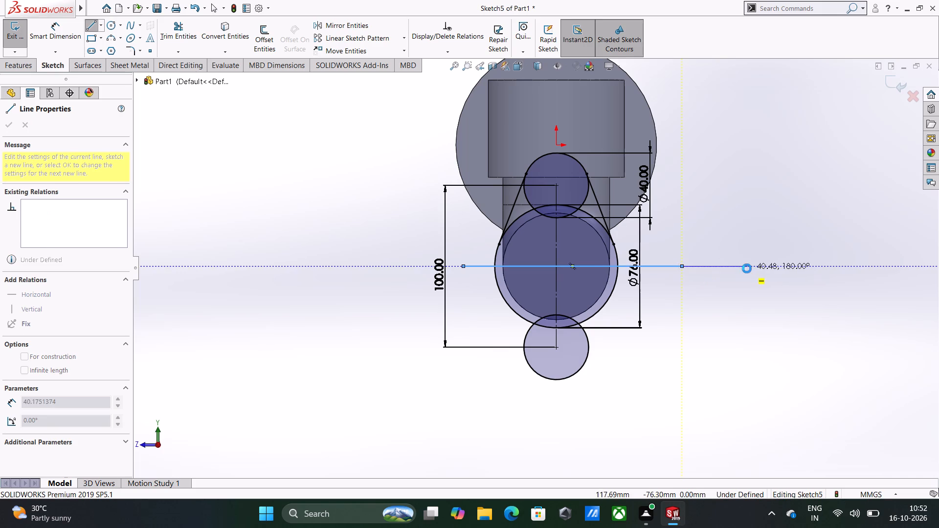
key("Escape")
left_click(658, 268)
key("Escape")
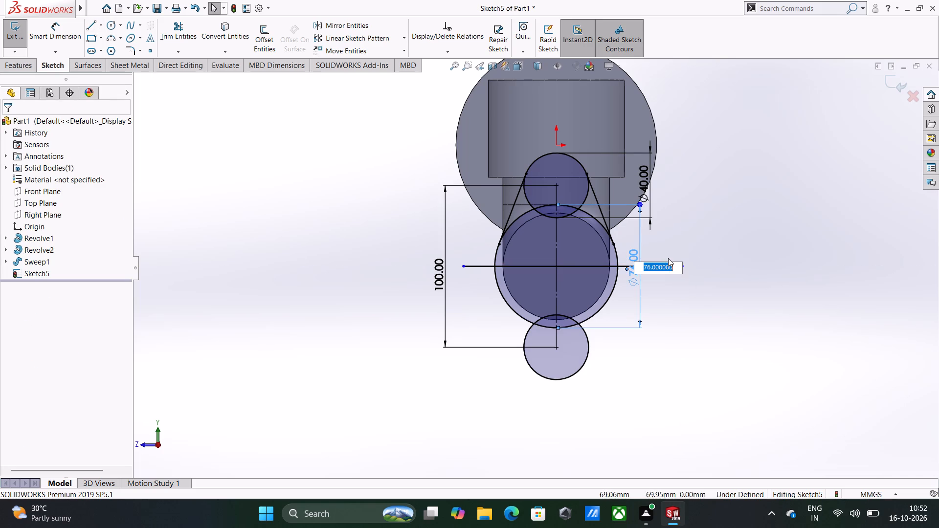
key("Escape")
left_click(661, 264)
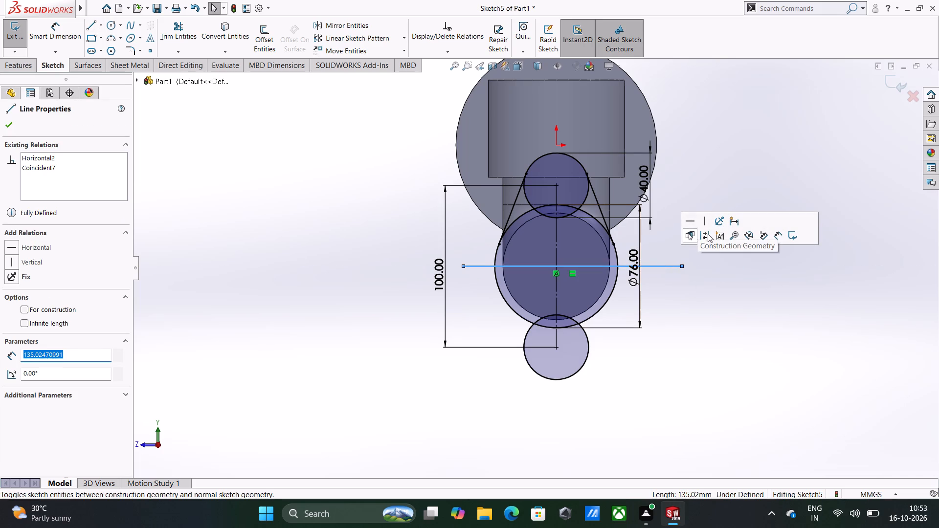
left_click(706, 237)
left_click(688, 309)
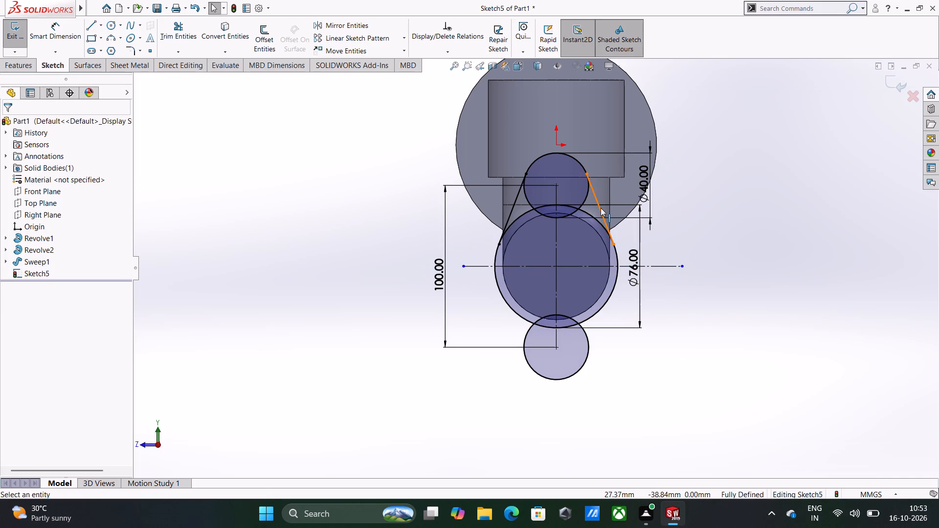
Mirror the two upper tangent lines about the horizontal construction line, keeping the originals.
left_click(601, 208)
key("Escape")
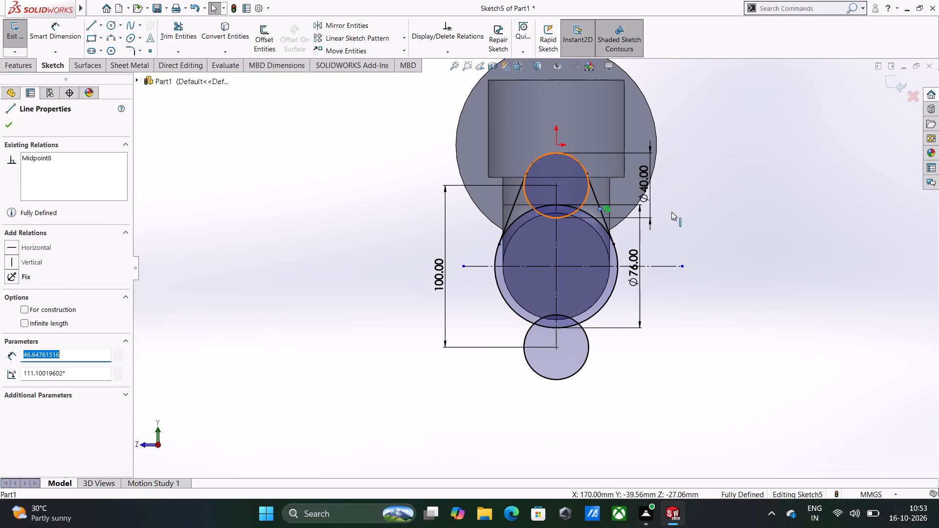
key("Escape")
left_click(359, 26)
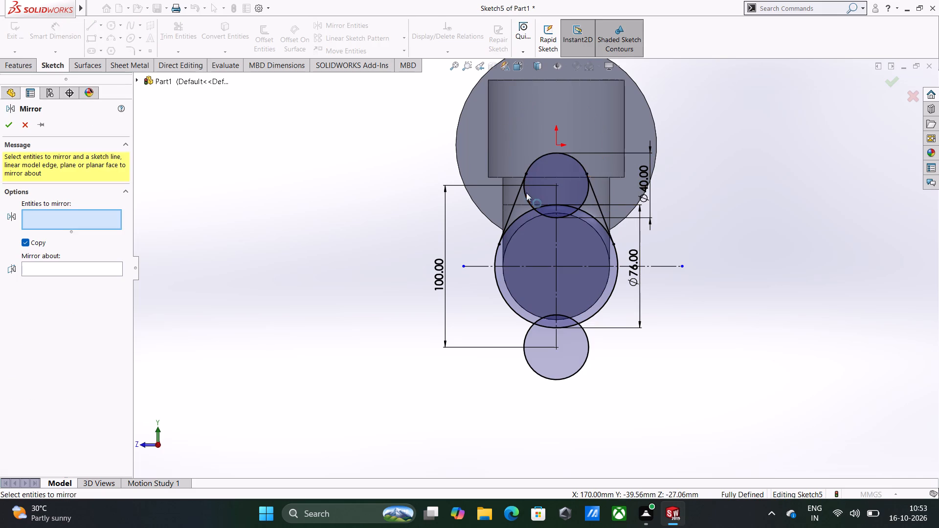
left_click(519, 201)
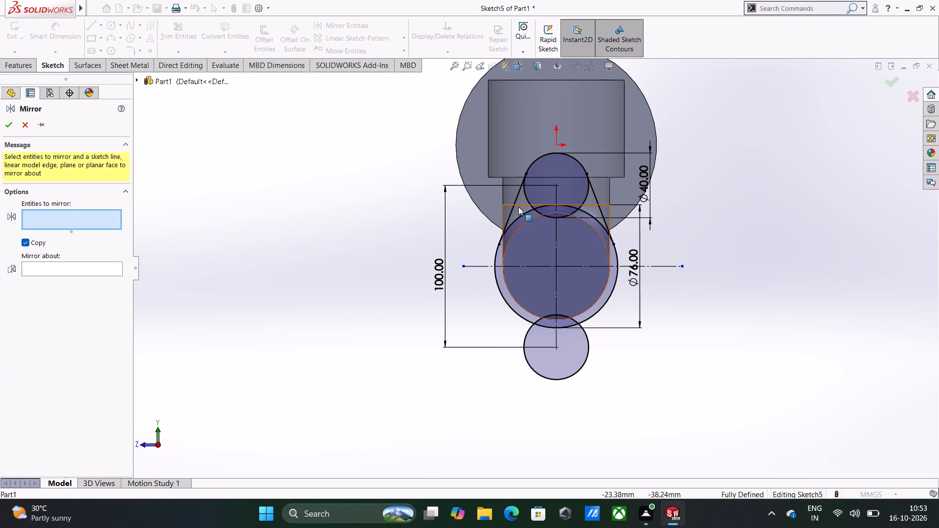
left_click(510, 209)
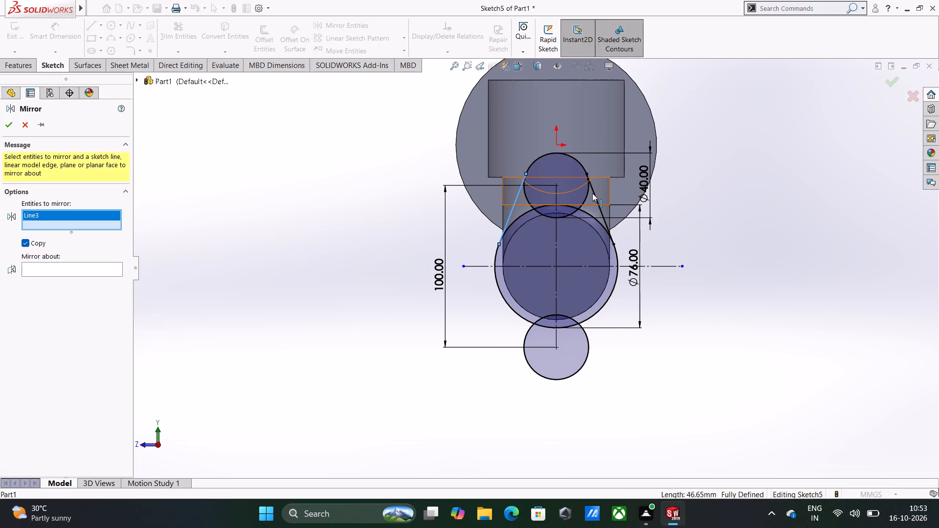
left_click(592, 193)
key("Tab")
key("Tab")
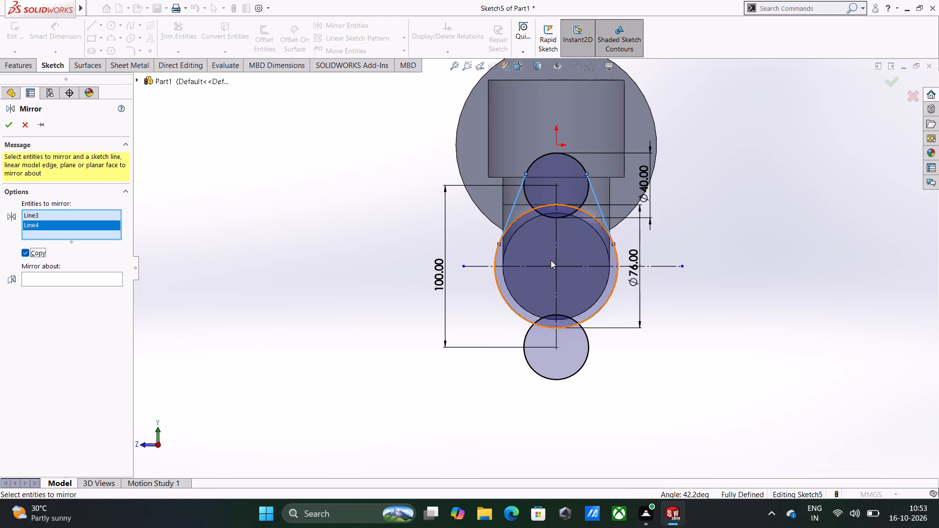
key("Tab")
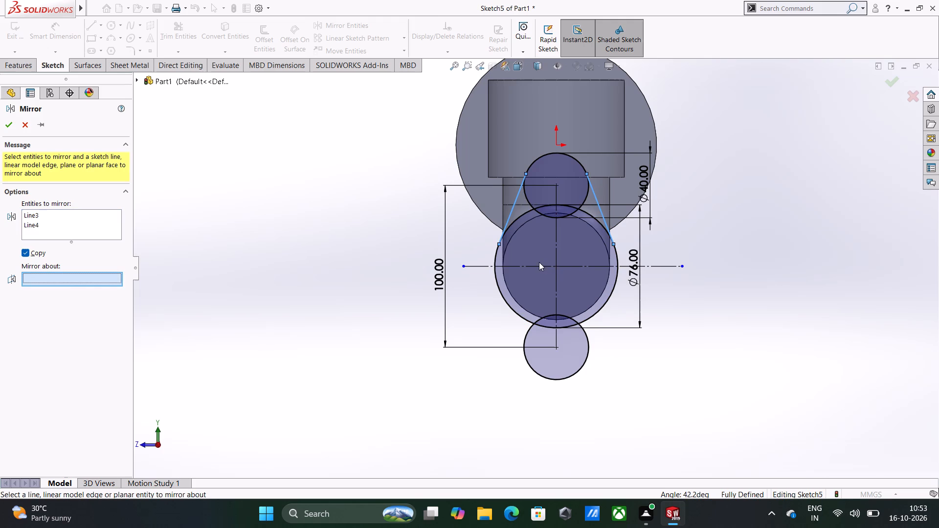
left_click(540, 265)
right_click(534, 265)
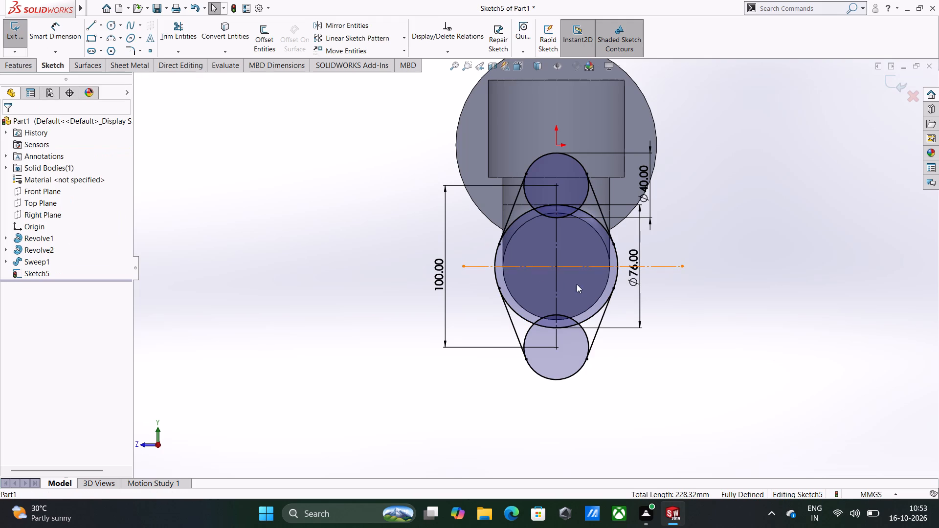
left_click(783, 345)
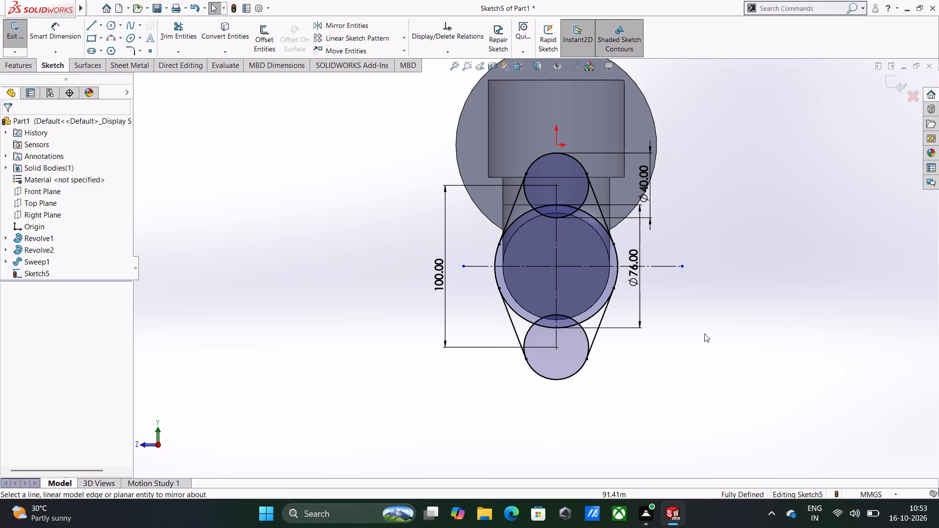
Trim to closest the overlapping inner arcs of the middle and lower circles, leaving the outer outline of the lower half.
left_click(155, 31)
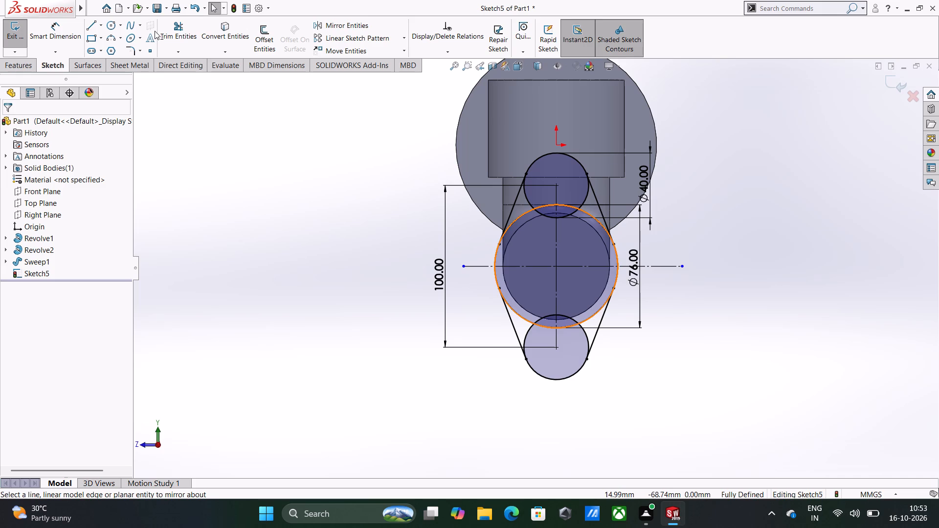
left_click(160, 30)
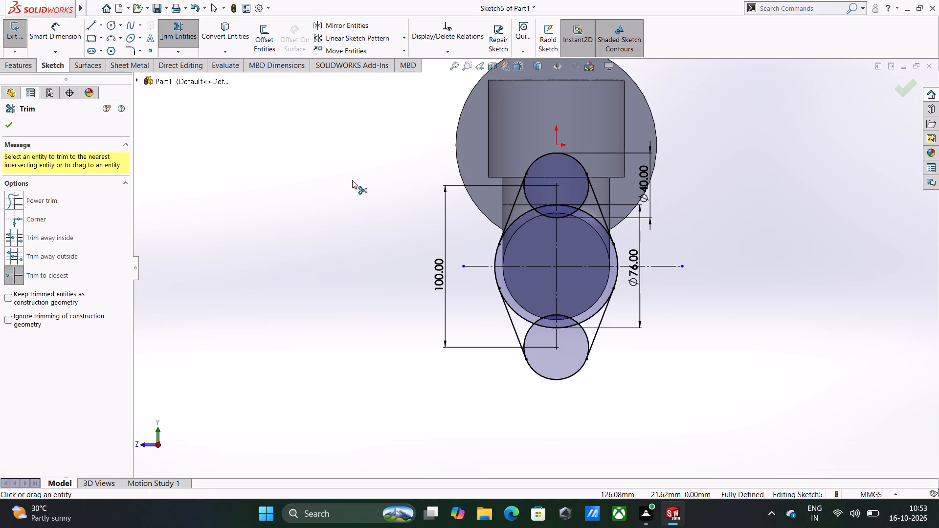
left_click(528, 321)
left_click(531, 325)
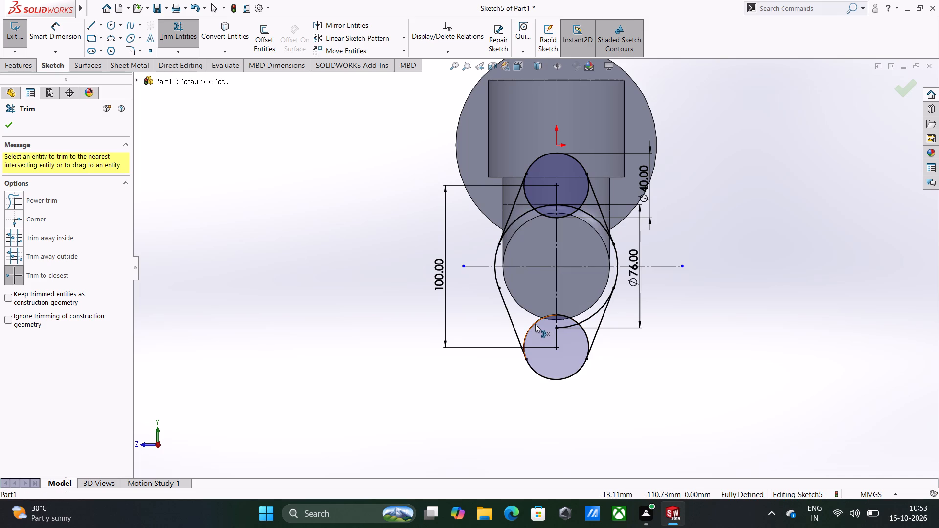
left_click(535, 324)
left_click(581, 326)
left_click(581, 320)
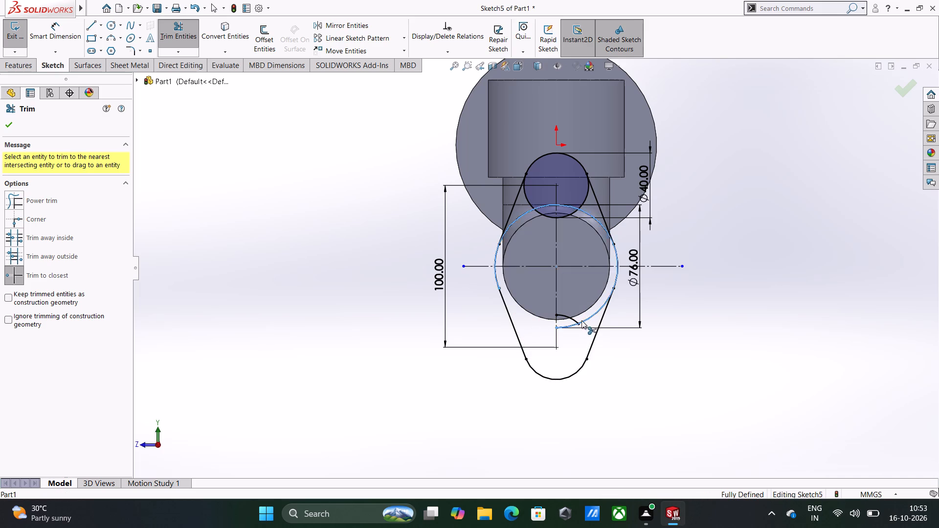
left_click(578, 321)
left_click(574, 327)
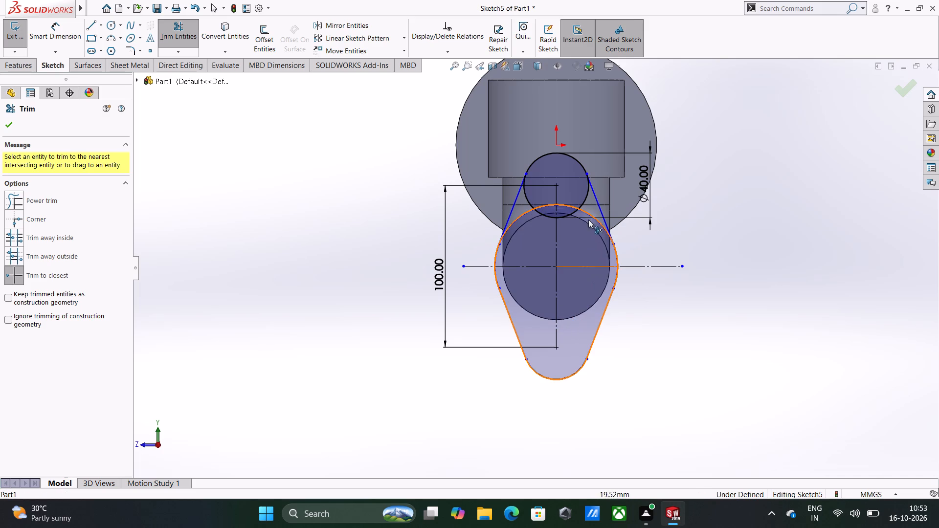
Trim the overlapping inner arcs of the middle and upper circles, leaving one closed outer flange outline.
left_click(588, 212)
left_click(542, 217)
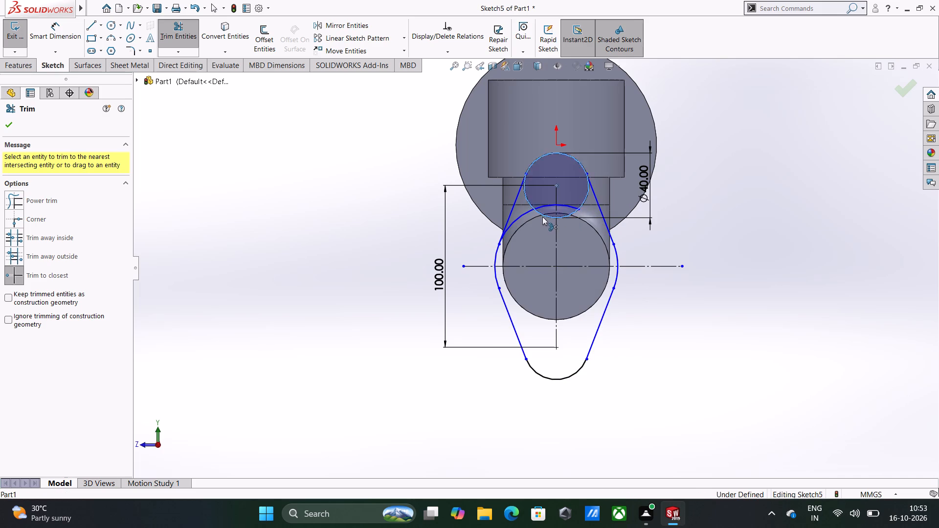
left_click(558, 219)
left_click(544, 206)
left_click(533, 204)
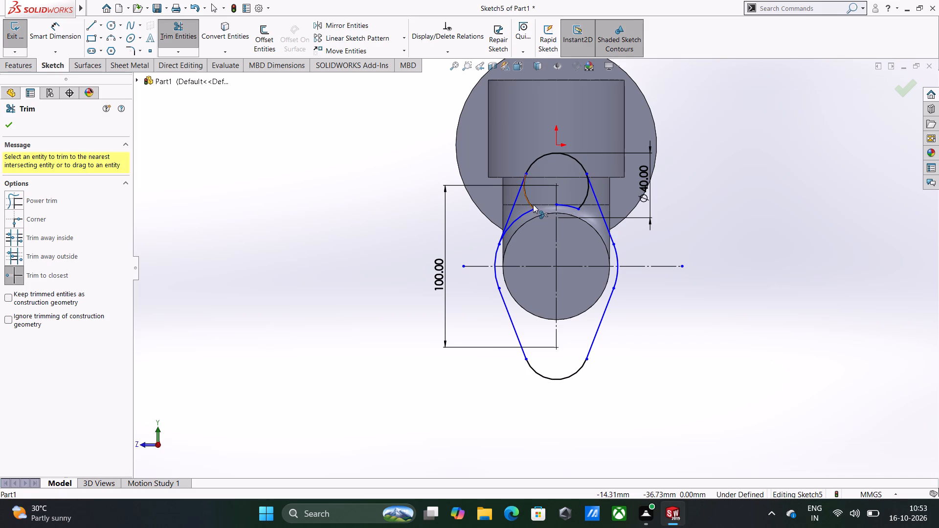
left_click(529, 208)
left_click(529, 210)
left_click(573, 209)
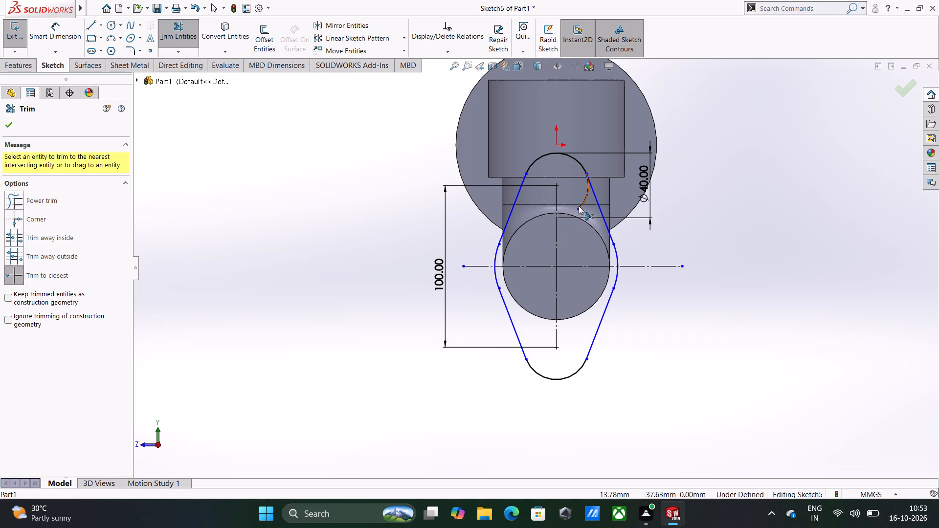
left_click(579, 206)
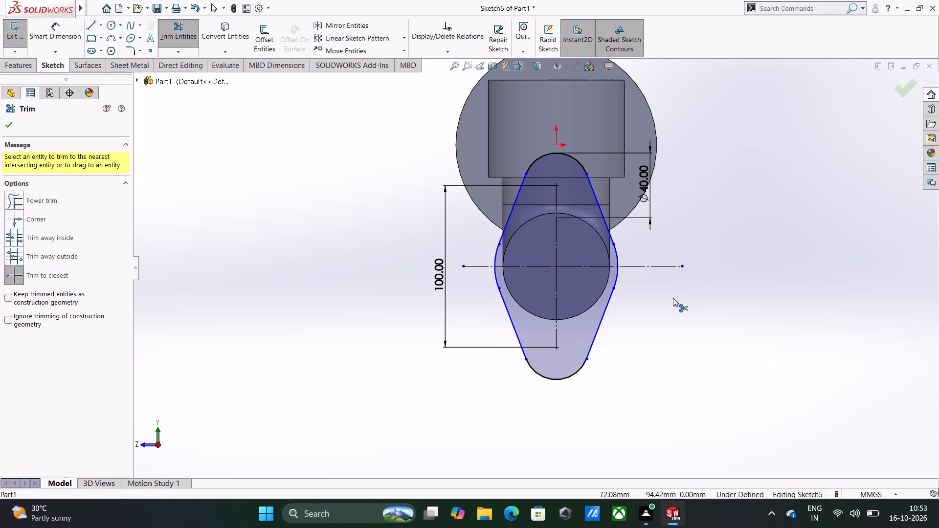
middle_click_drag(698, 379, 669, 374)
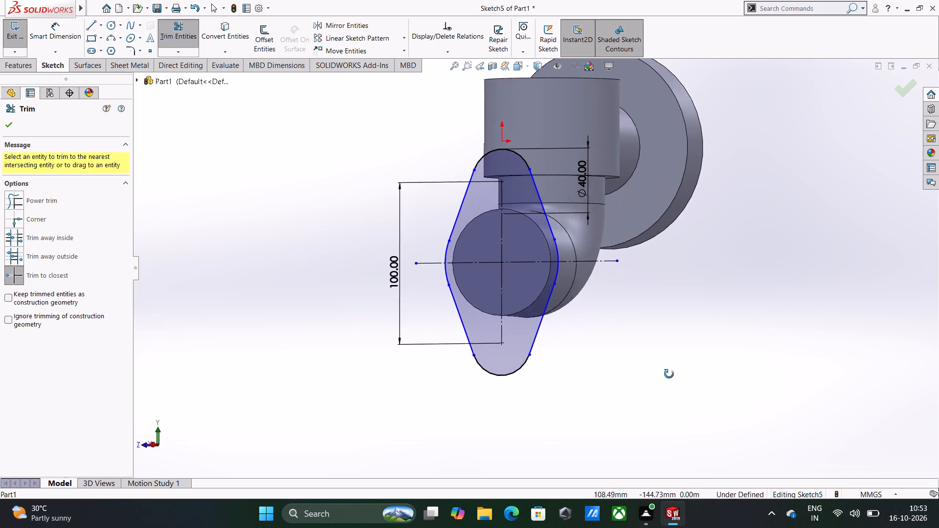
middle_click_drag(669, 374, 693, 391)
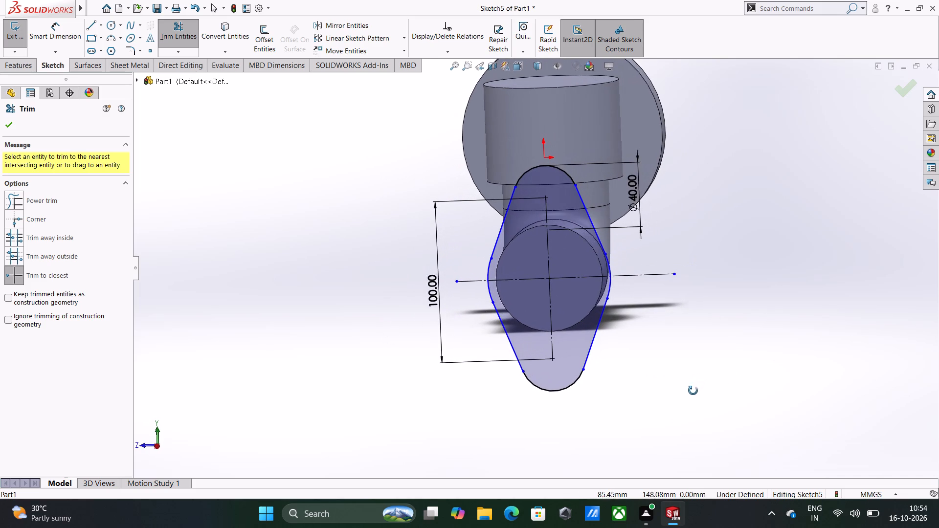
middle_click_drag(693, 391, 693, 391)
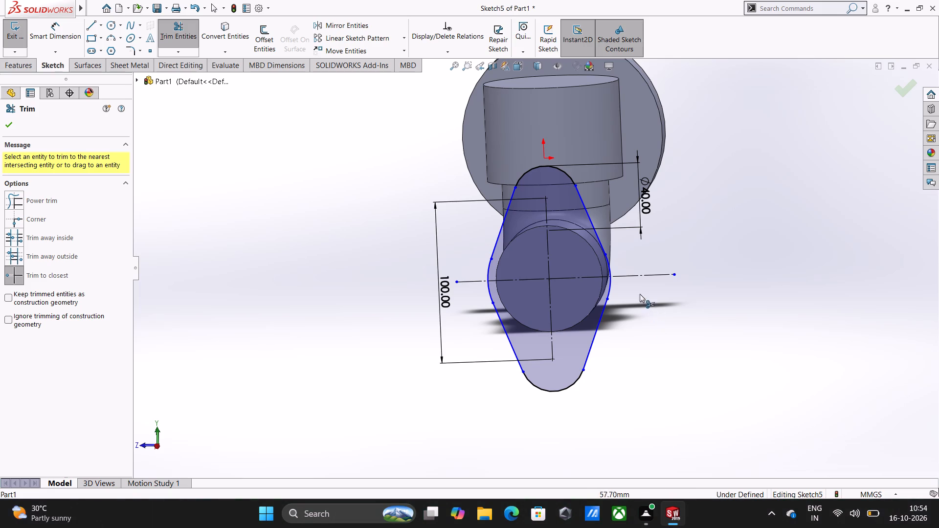
key("Escape")
key("Escape")
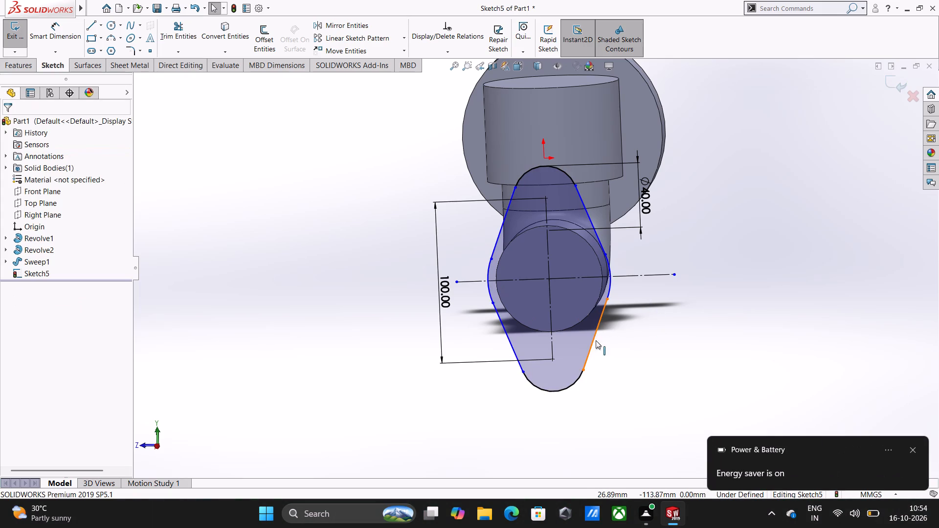
Delete the lower vertical construction line between the middle centre and the lower arc's centre.
middle_click_drag(574, 365, 585, 324, "shift")
middle_click_drag(589, 321, 593, 233, "ctrl")
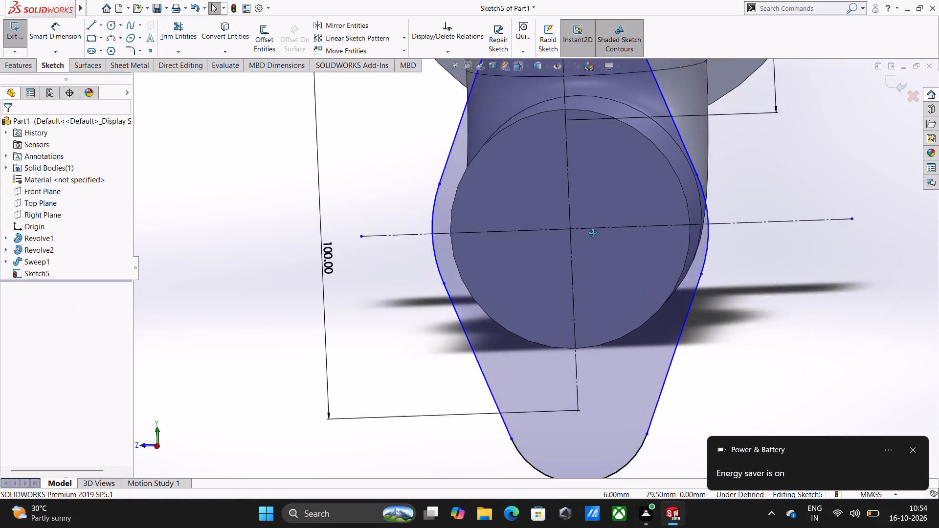
middle_click_drag(593, 233, 594, 221, "ctrl")
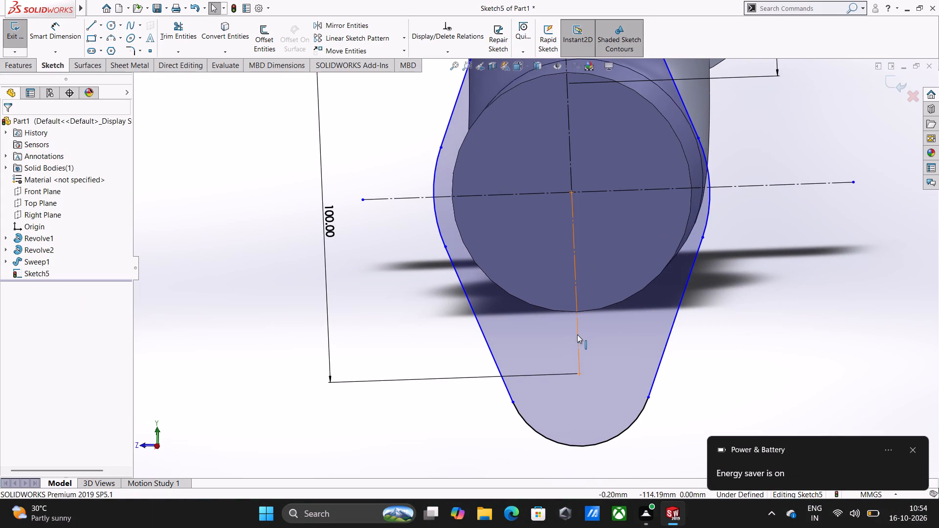
left_click(577, 334)
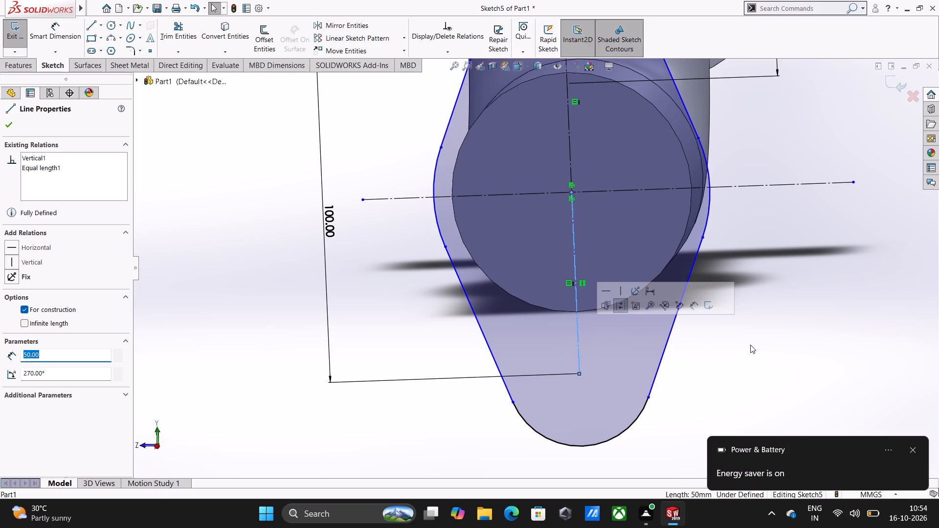
key("Delete")
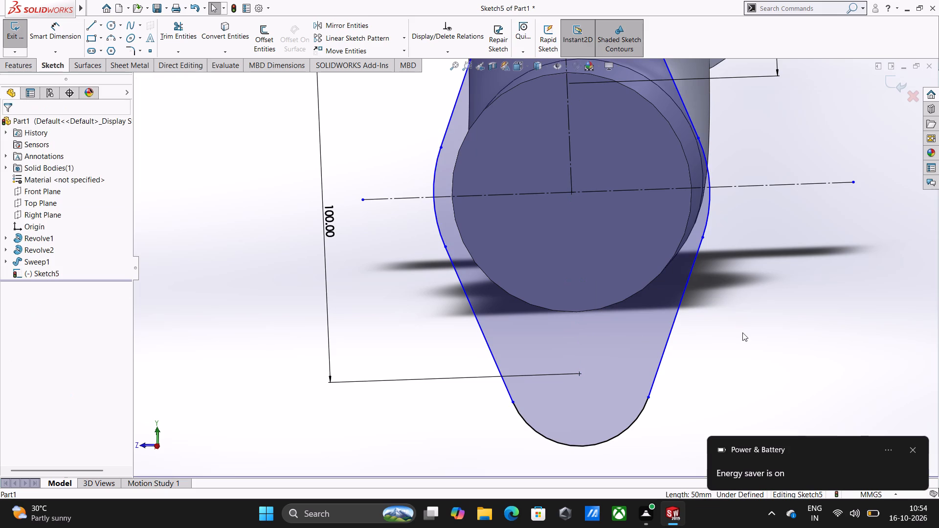
Draw a 50 mm vertical line from the middle centre to the lower arc's centre and convert it to construction geometry.
right_click_drag(778, 305, 701, 301)
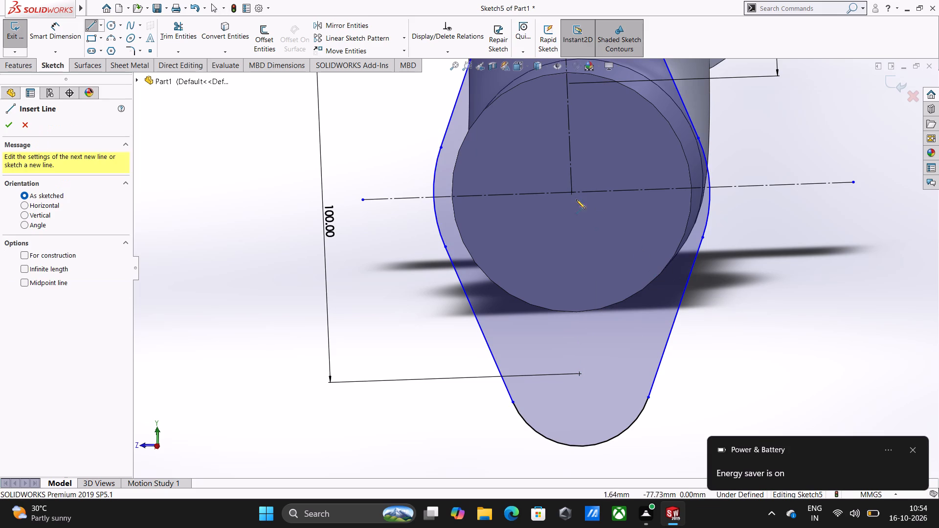
left_click(571, 193)
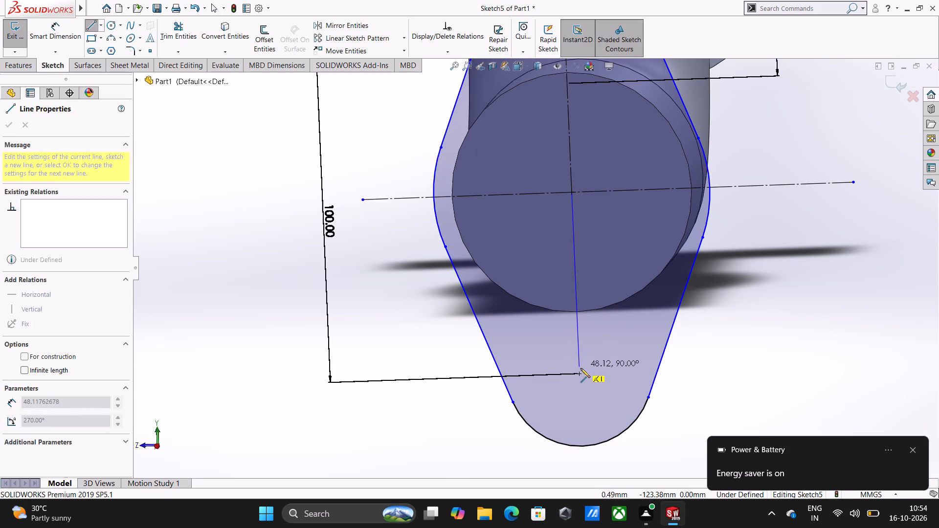
left_click(579, 374)
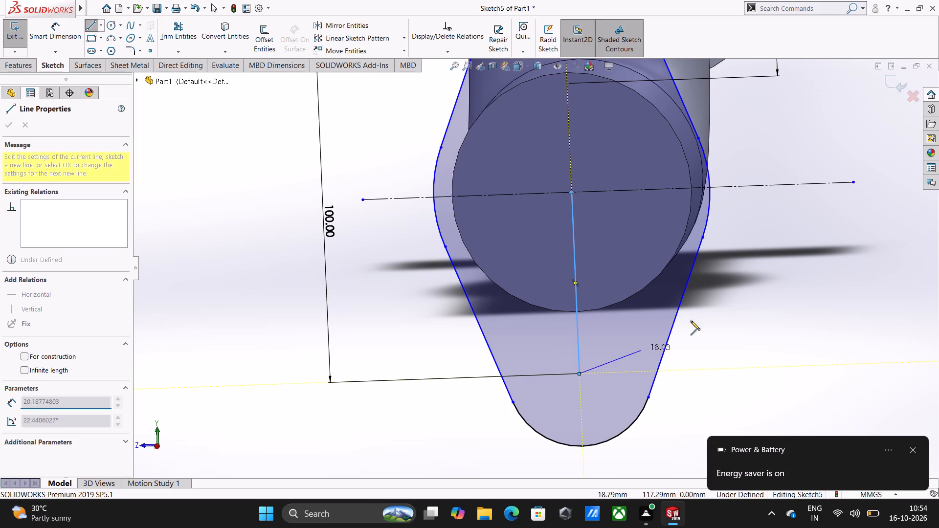
key("Escape")
key("Escape")
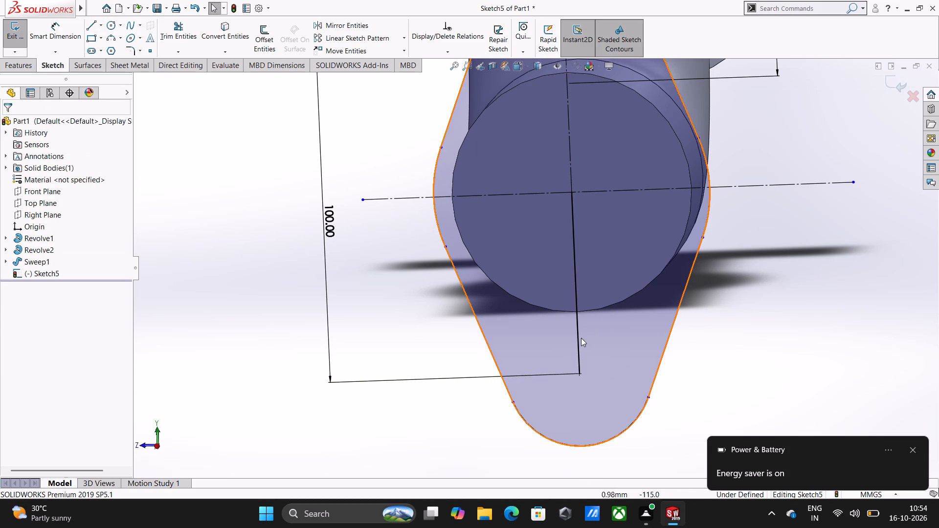
left_click(579, 339)
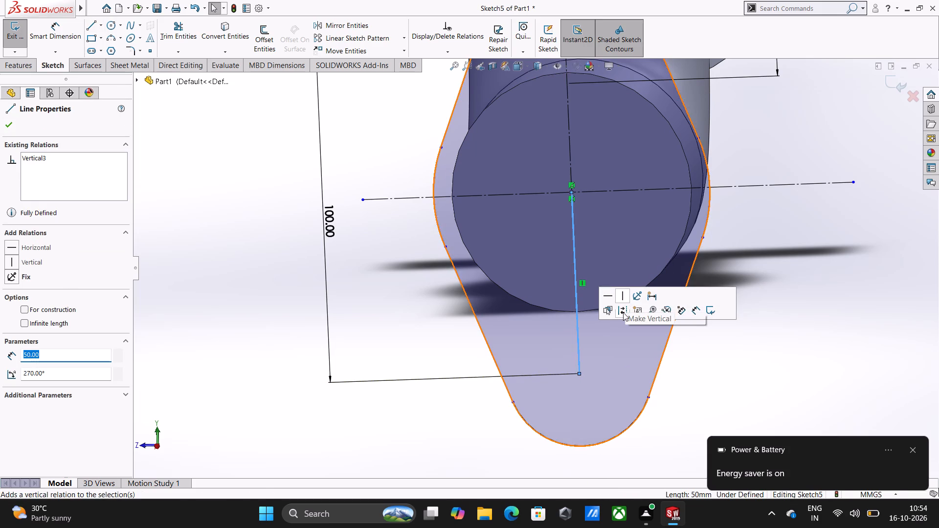
left_click(623, 312)
key("Escape")
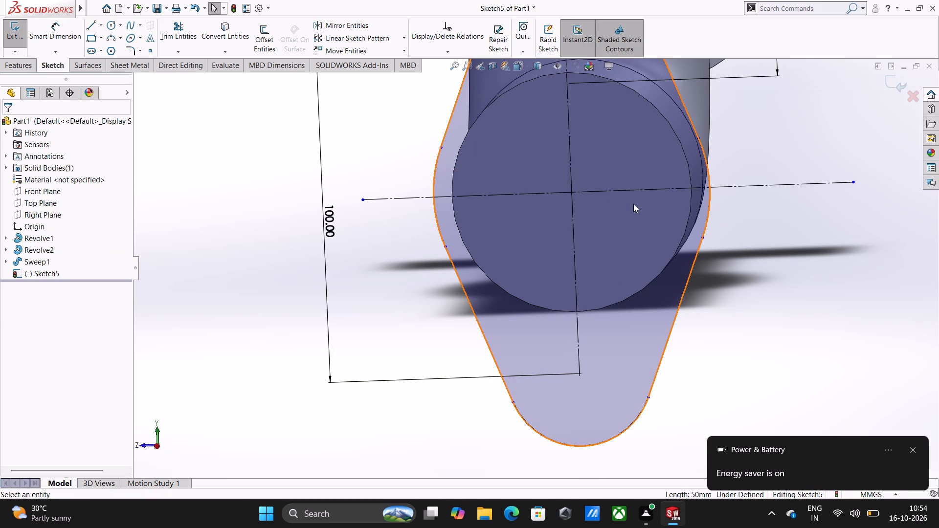
Add an Equal relation between the upper and lower vertical construction lines.
middle_click_drag(635, 216, 640, 242, "shift")
middle_click_drag(653, 235, 661, 263, "ctrl")
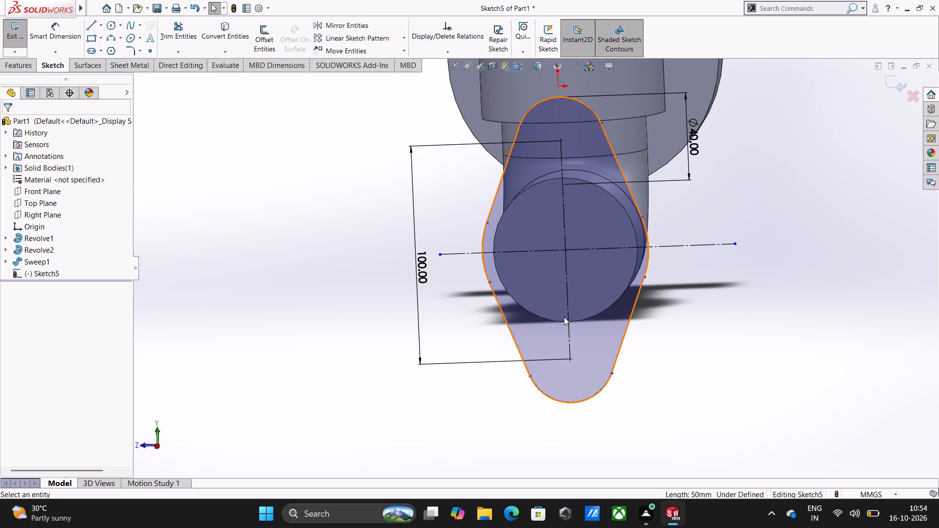
left_click(570, 334, "shift")
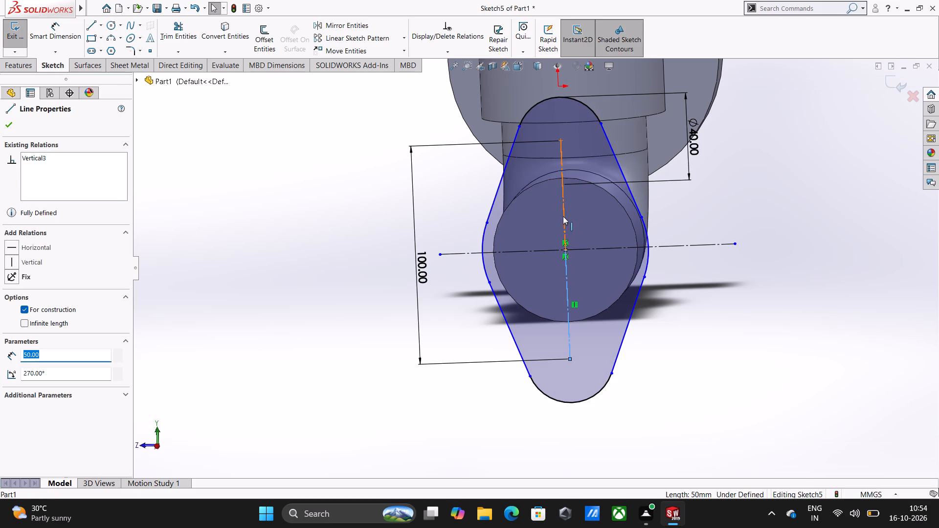
left_click(563, 217, "shift")
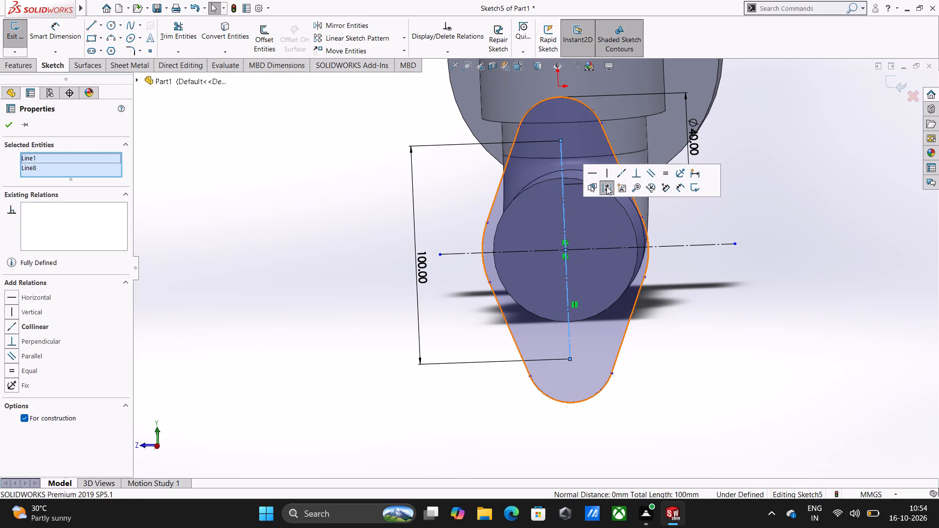
left_click(661, 177)
left_click(771, 323)
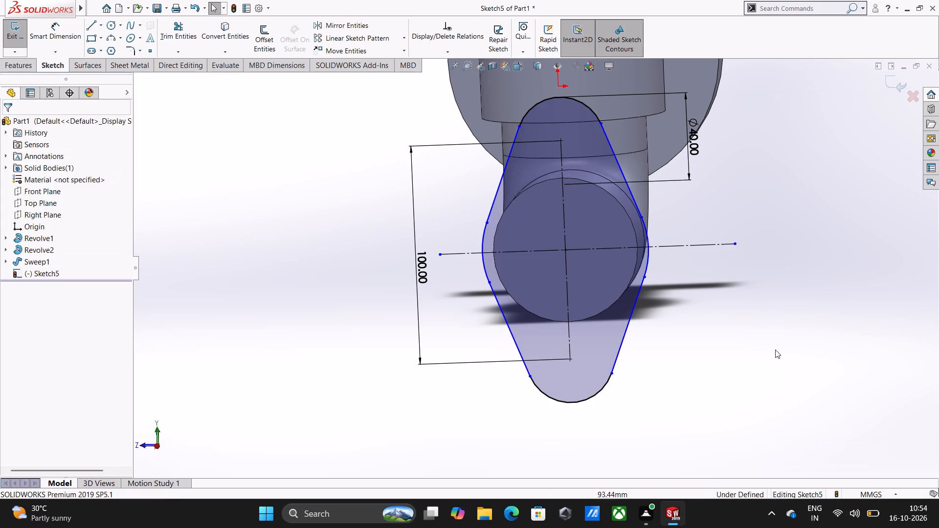
Add a 38 mm radius dimension to the flange outline's middle arc.
middle_click_drag(766, 348, 760, 351)
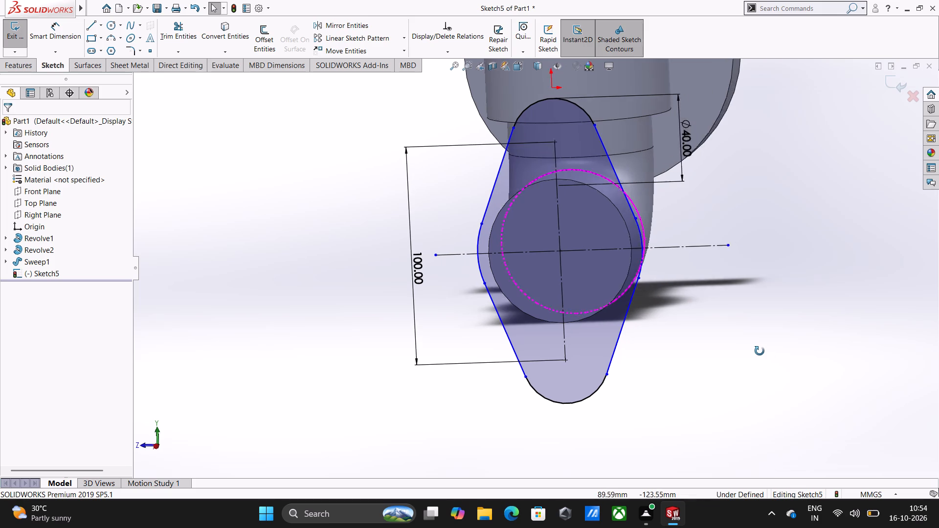
middle_click_drag(760, 351, 770, 356)
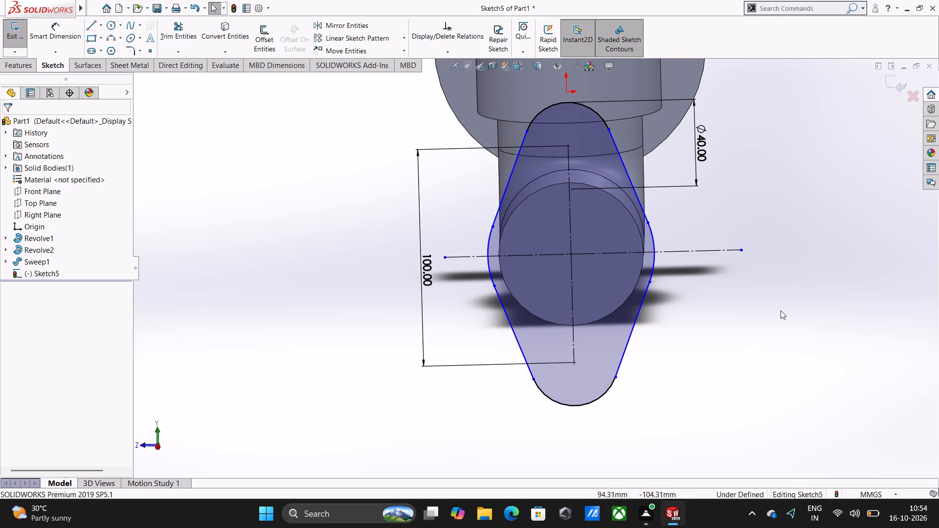
right_click_drag(781, 310, 757, 262)
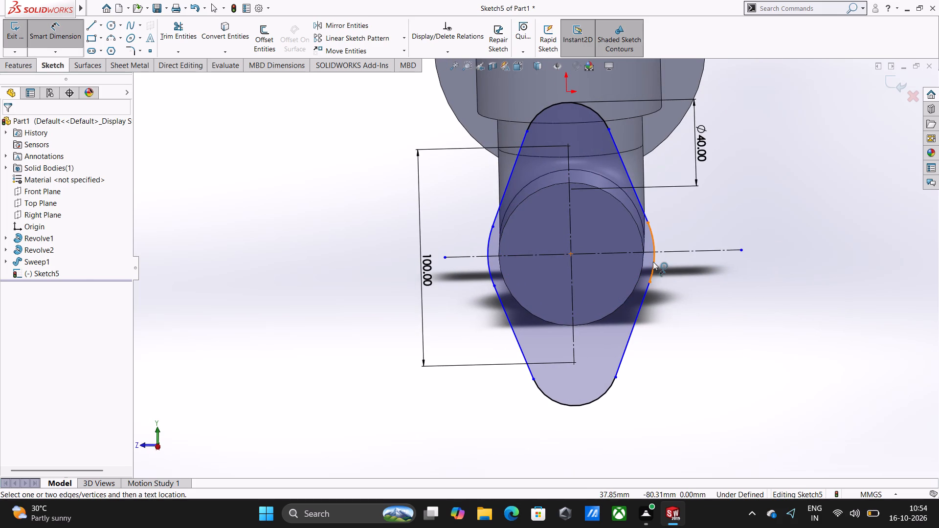
left_click(653, 262)
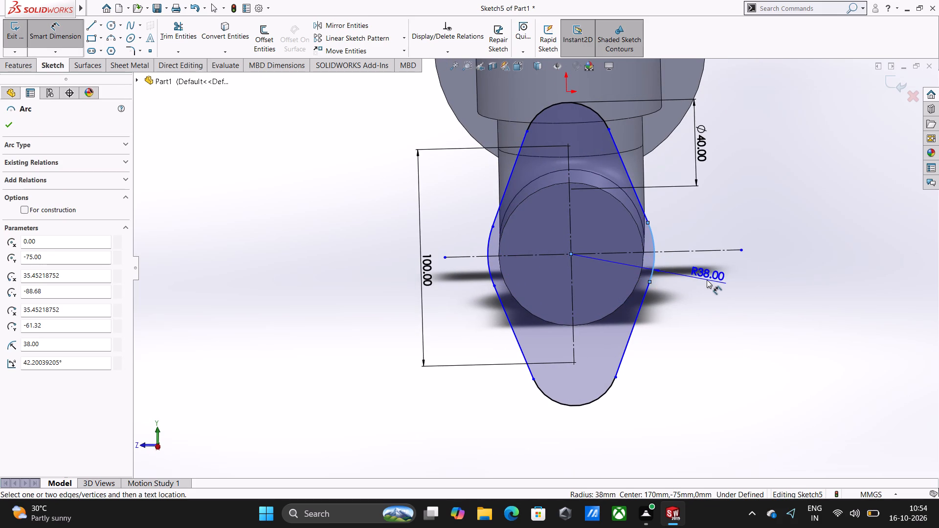
left_click(706, 280)
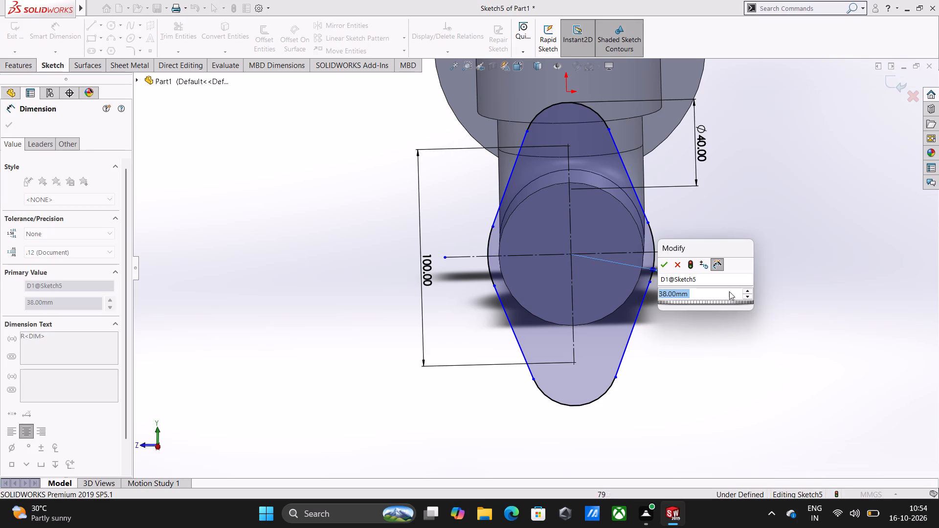
left_click(666, 267)
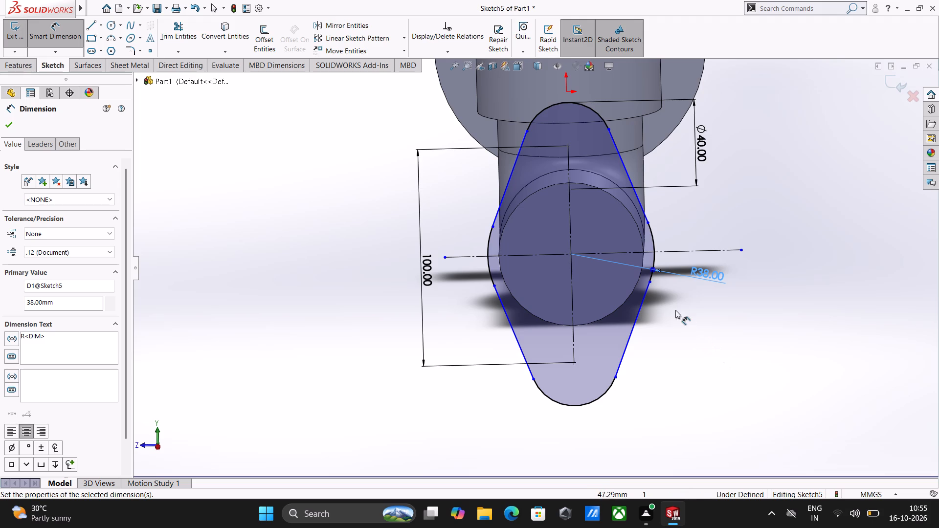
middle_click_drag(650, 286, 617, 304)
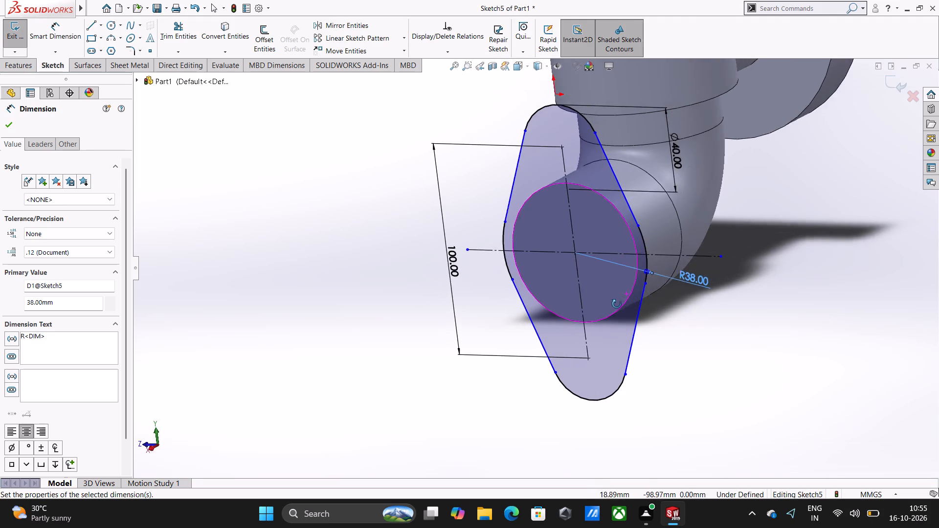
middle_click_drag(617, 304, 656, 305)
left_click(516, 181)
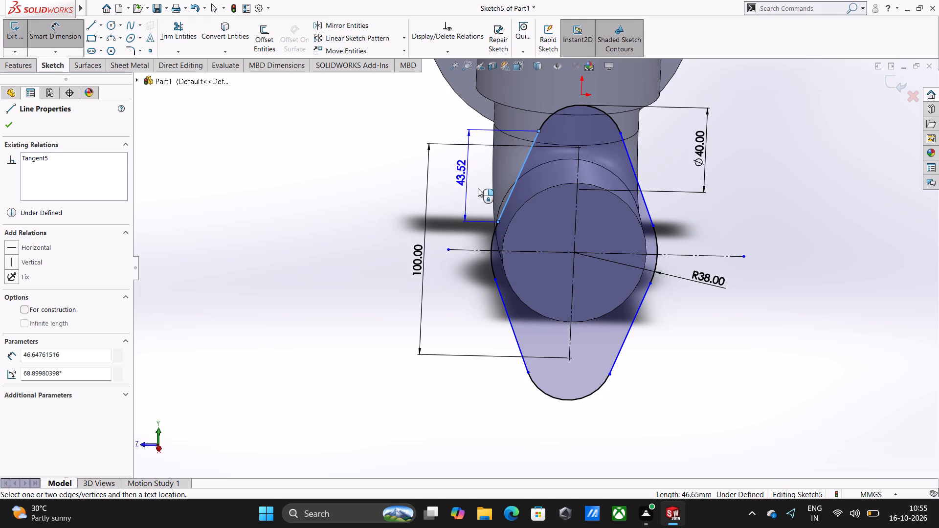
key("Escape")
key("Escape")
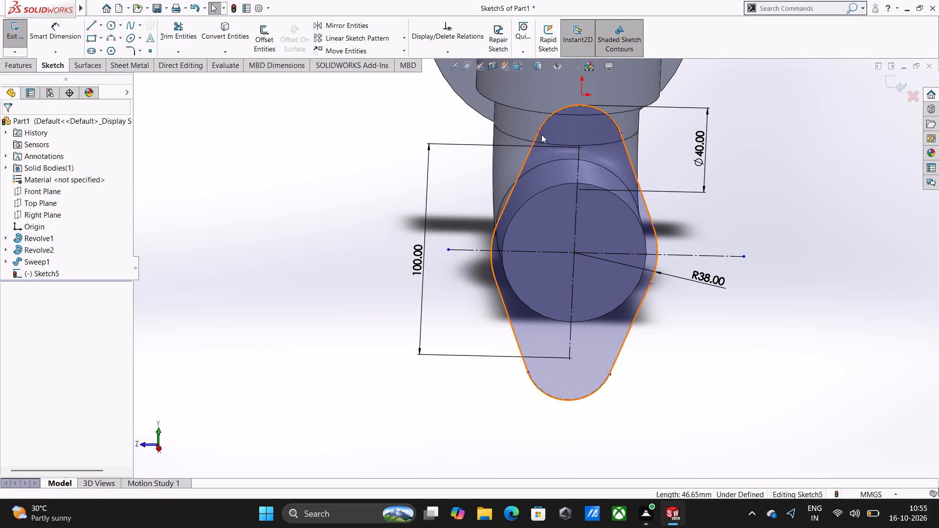
Make the outline's upper-left slanted line tangent to the adjoining arcs at its upper and lower endpoints.
left_click(537, 131, "shift")
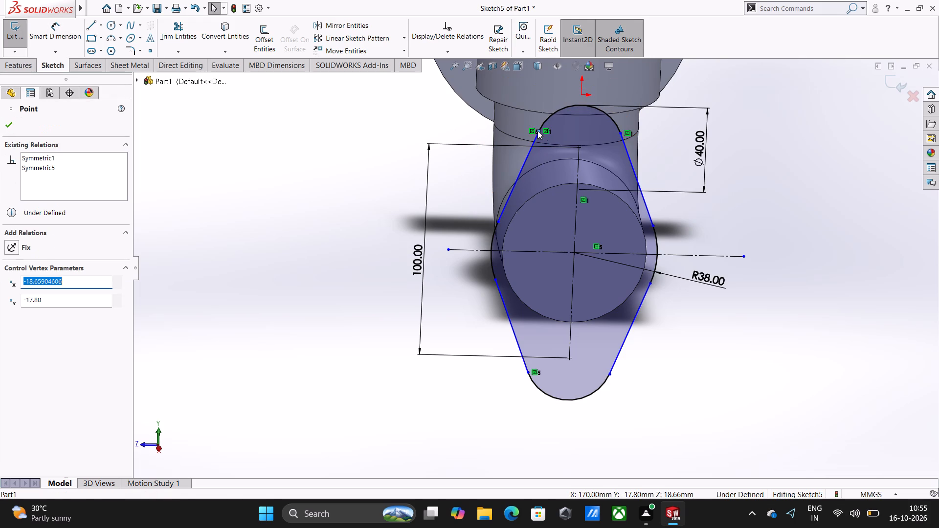
left_click(569, 88)
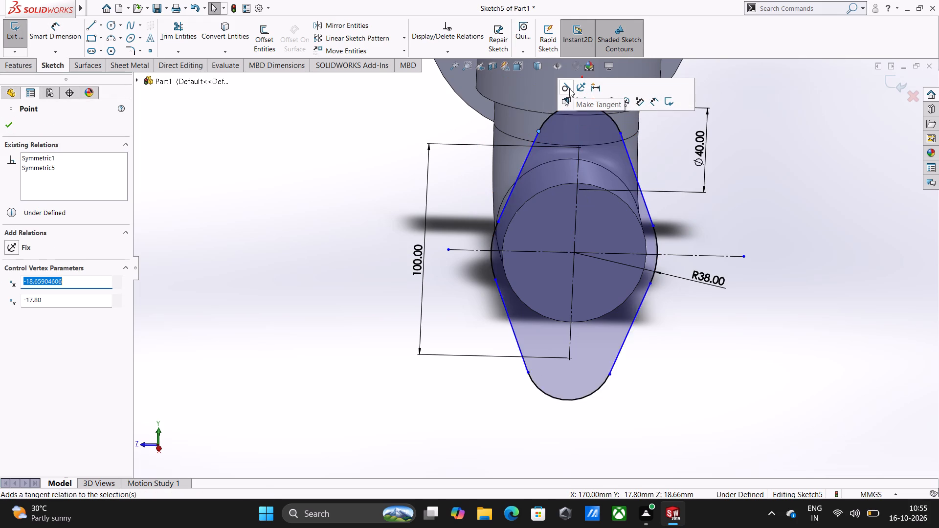
left_click(803, 225)
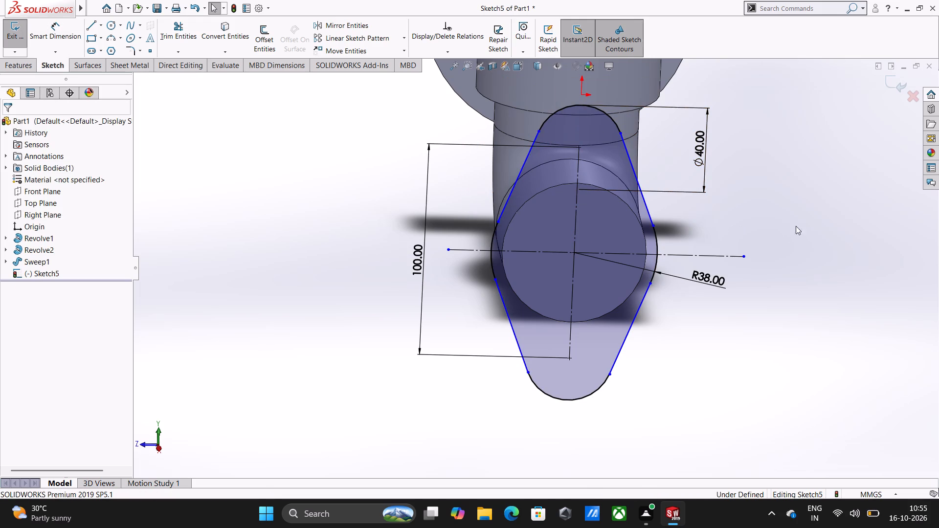
left_click(500, 220, "shift")
left_click(524, 176)
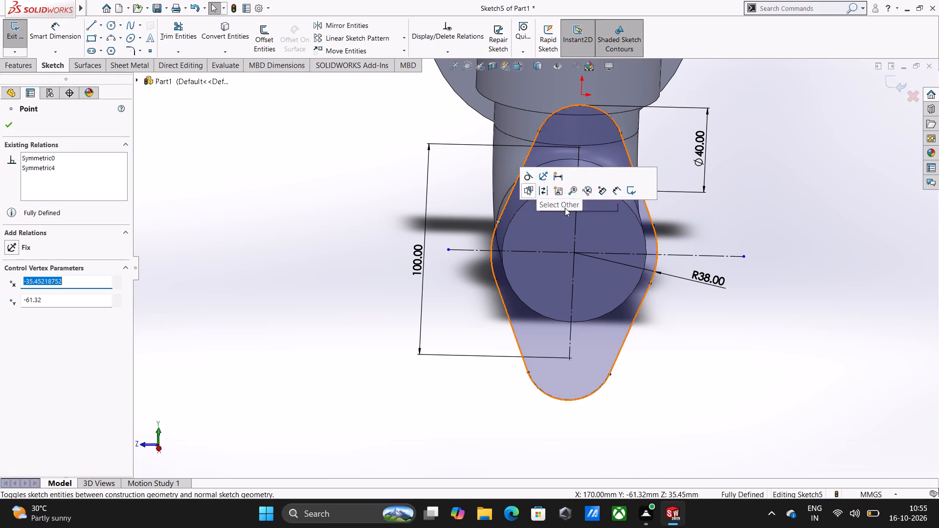
left_click(760, 356)
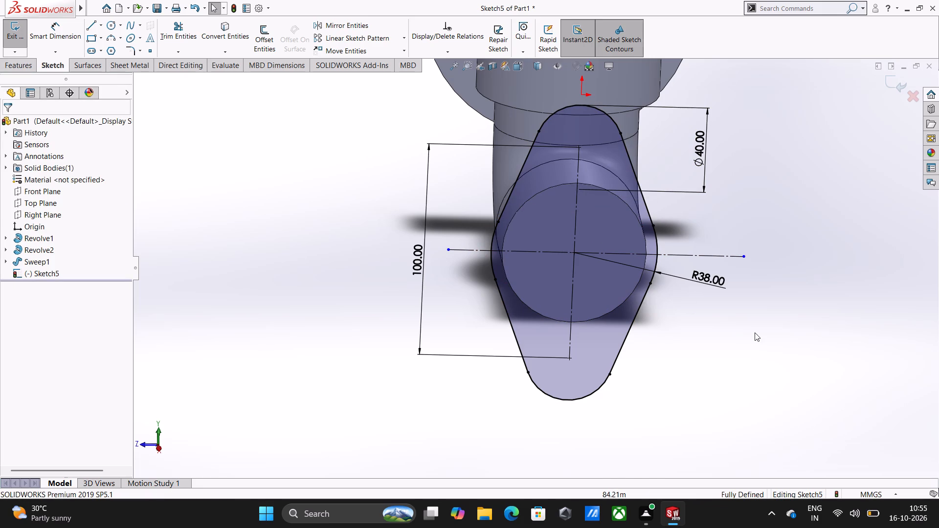
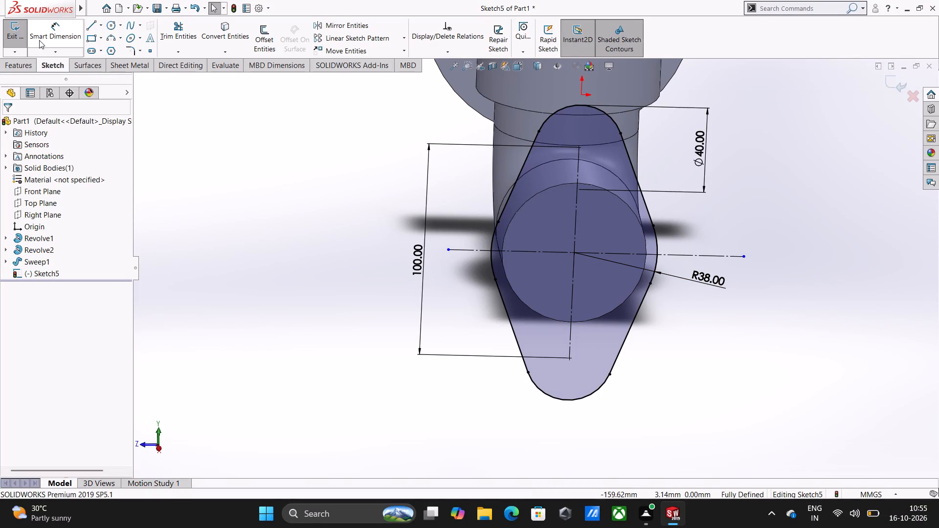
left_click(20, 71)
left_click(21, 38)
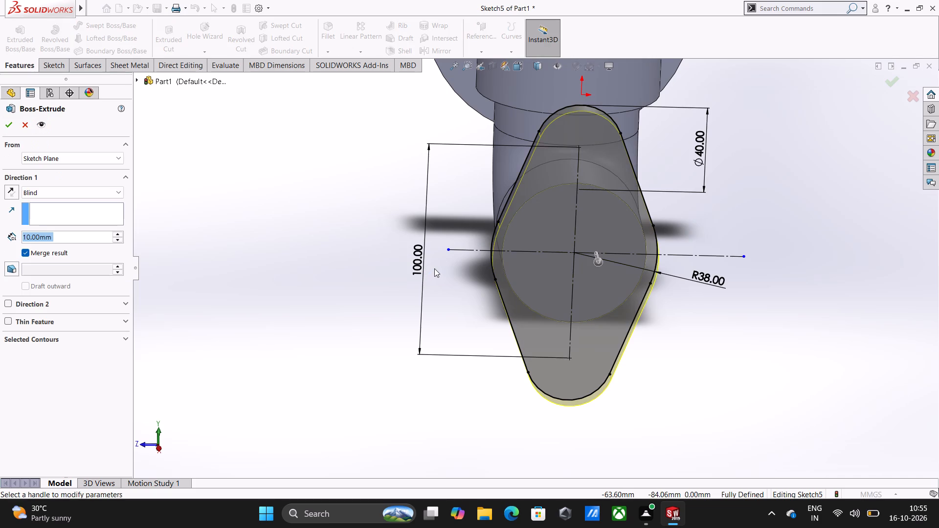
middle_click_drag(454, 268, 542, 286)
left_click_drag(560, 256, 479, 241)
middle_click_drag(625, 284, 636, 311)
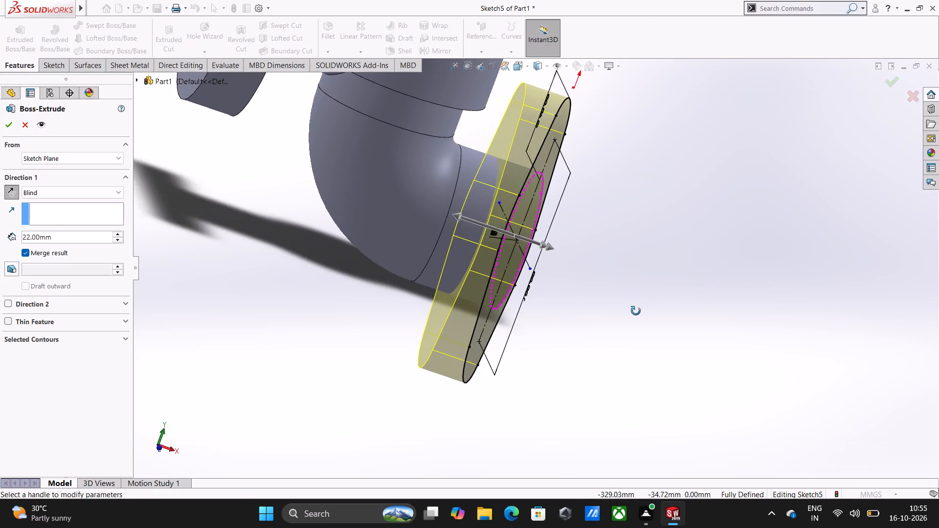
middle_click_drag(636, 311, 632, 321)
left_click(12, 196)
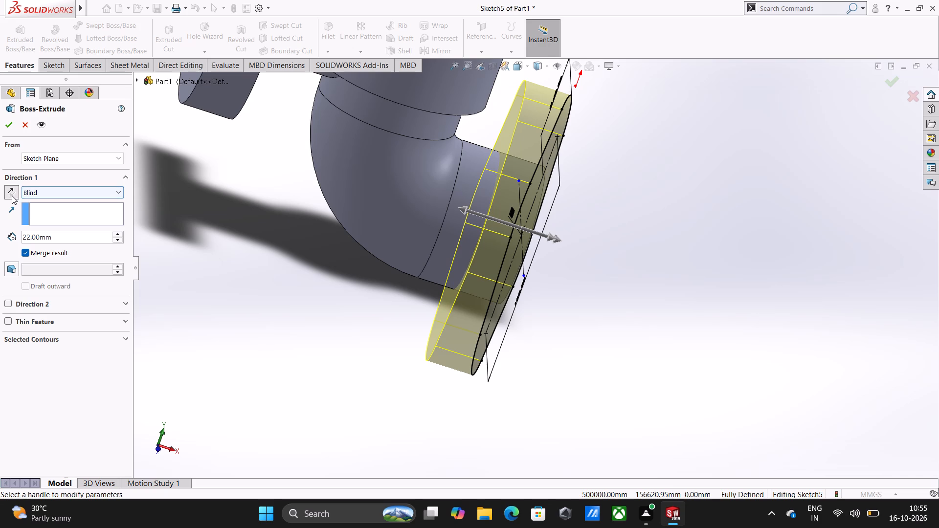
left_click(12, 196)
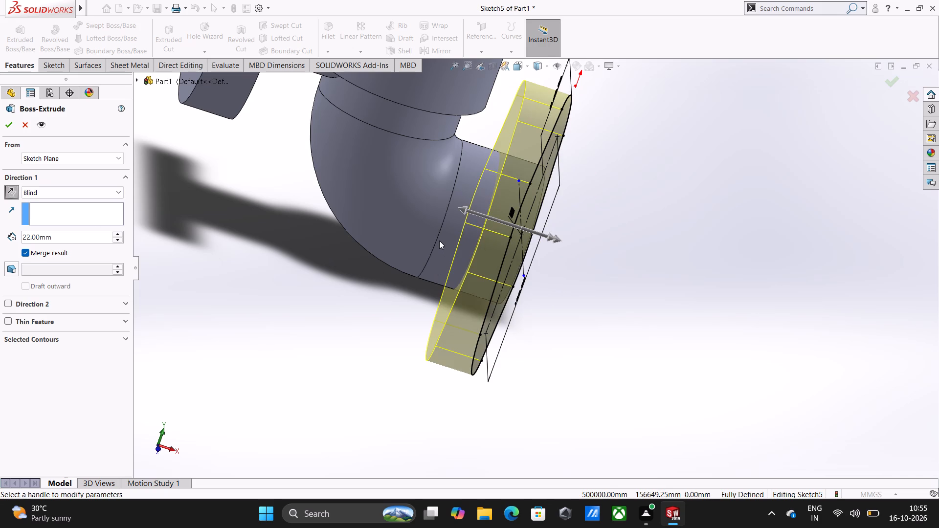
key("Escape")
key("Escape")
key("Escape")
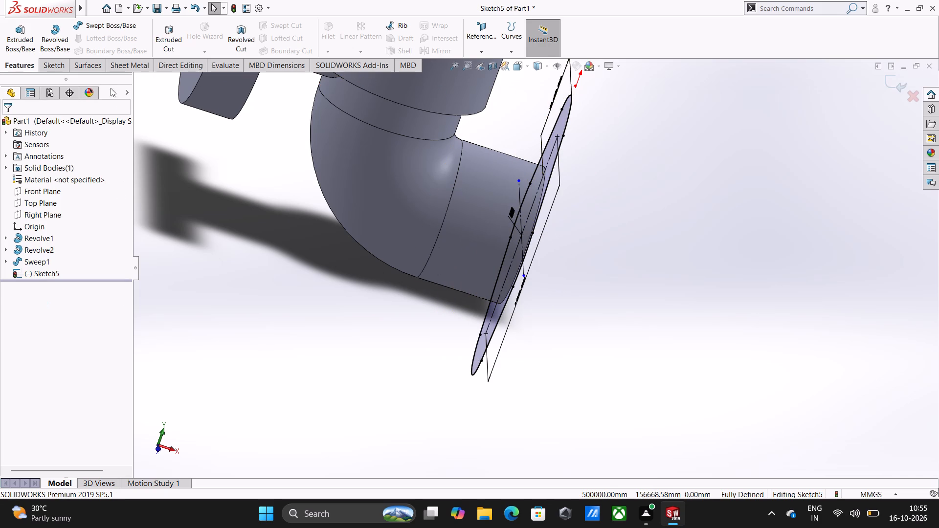
Extrude the flange profile as a 24 mm blind boss, reversed back toward the elbow and merged with the body.
left_click(23, 40)
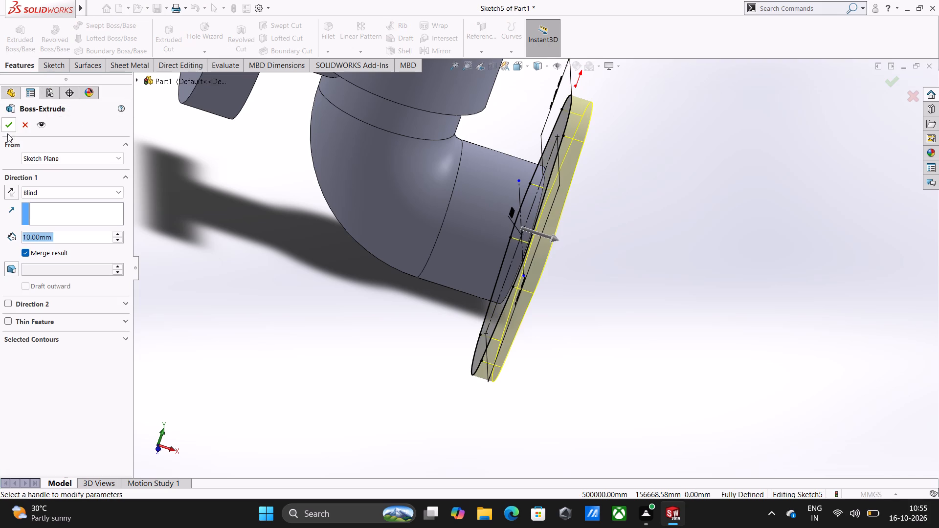
left_click(4, 189)
left_click(7, 193)
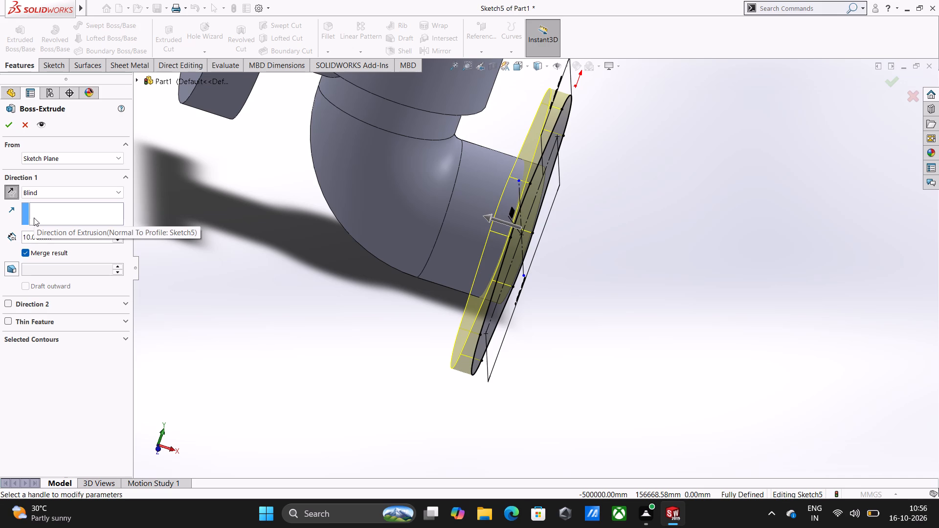
double_click(64, 239)
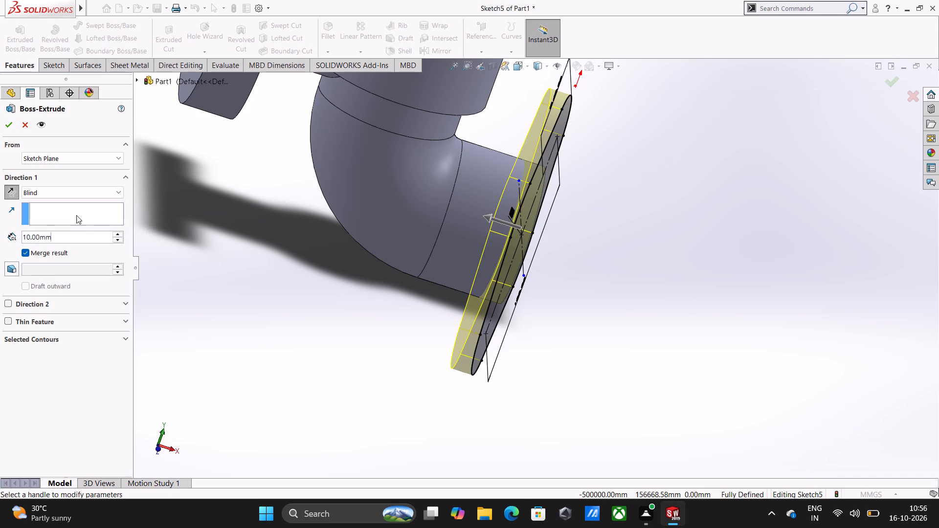
type("24")
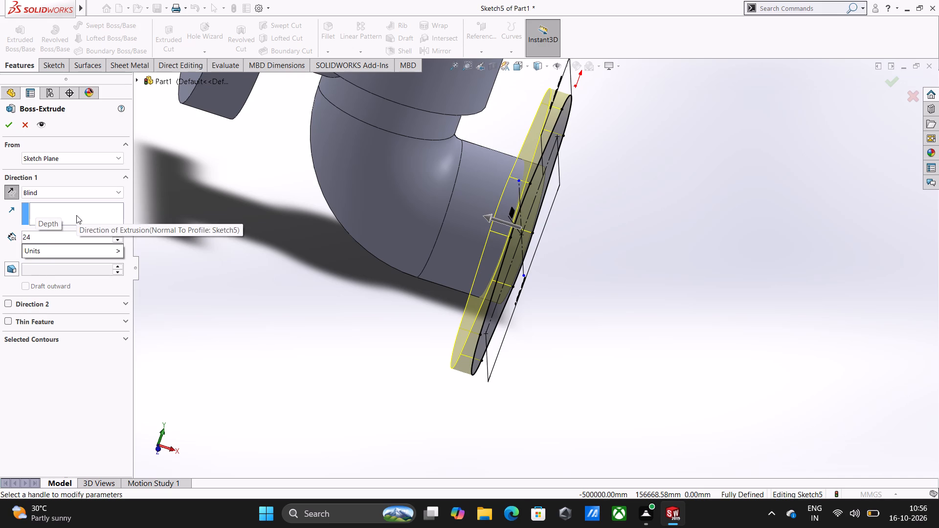
key("Return")
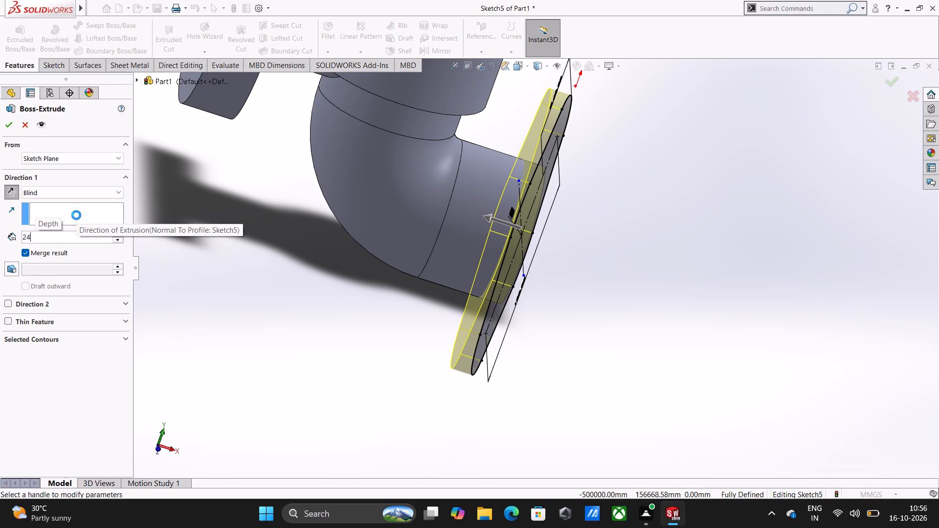
key("Return")
left_click(721, 329)
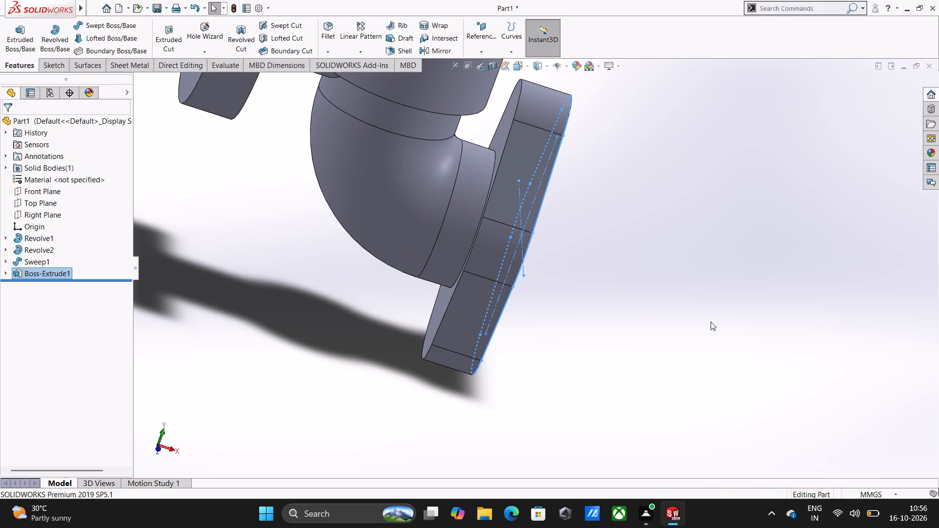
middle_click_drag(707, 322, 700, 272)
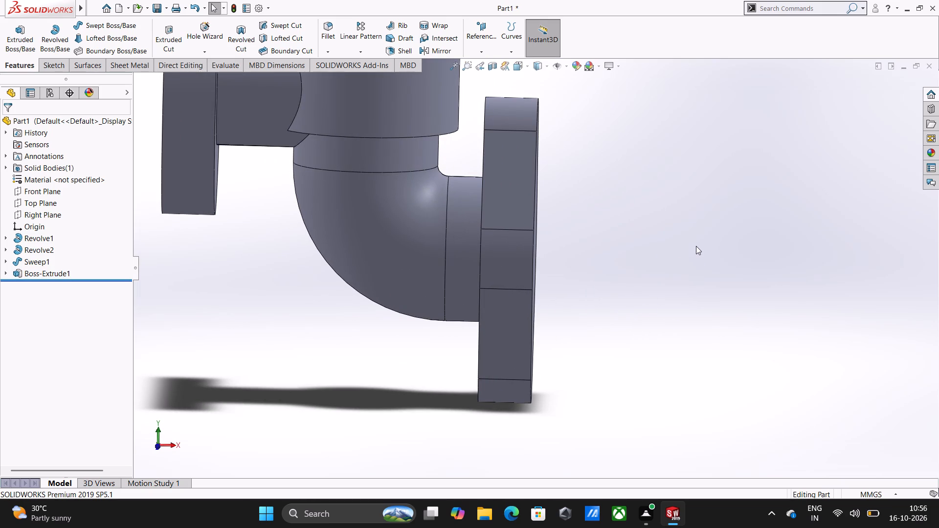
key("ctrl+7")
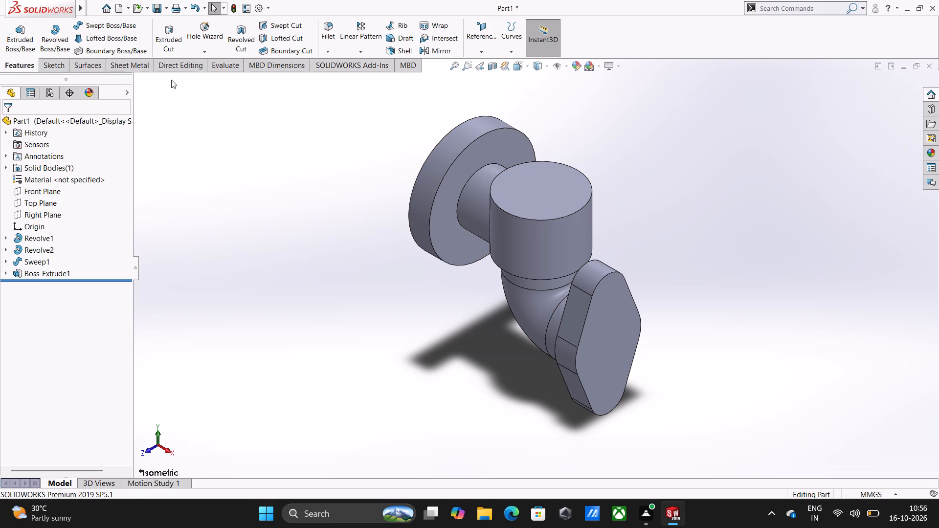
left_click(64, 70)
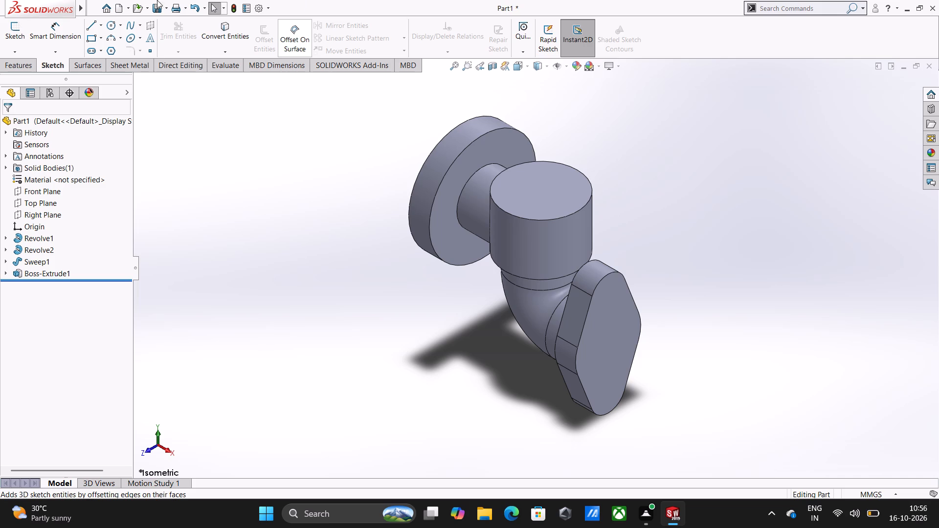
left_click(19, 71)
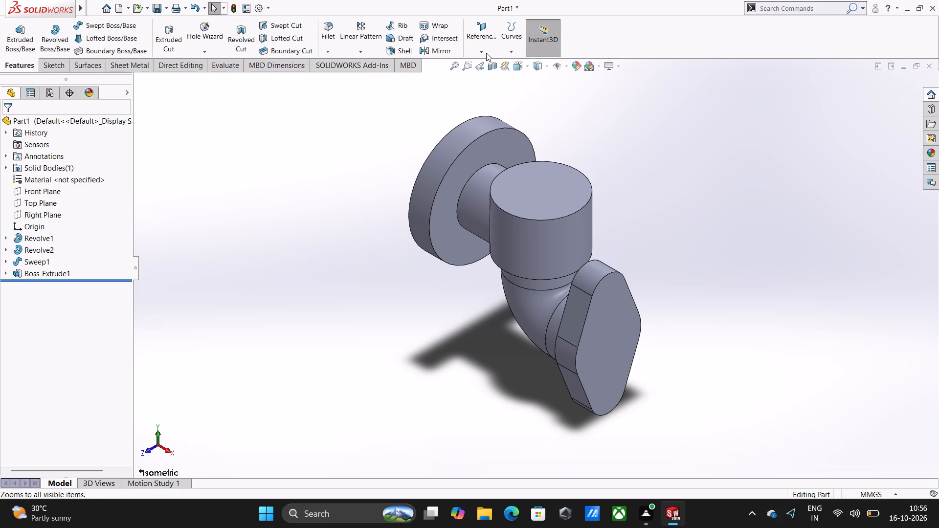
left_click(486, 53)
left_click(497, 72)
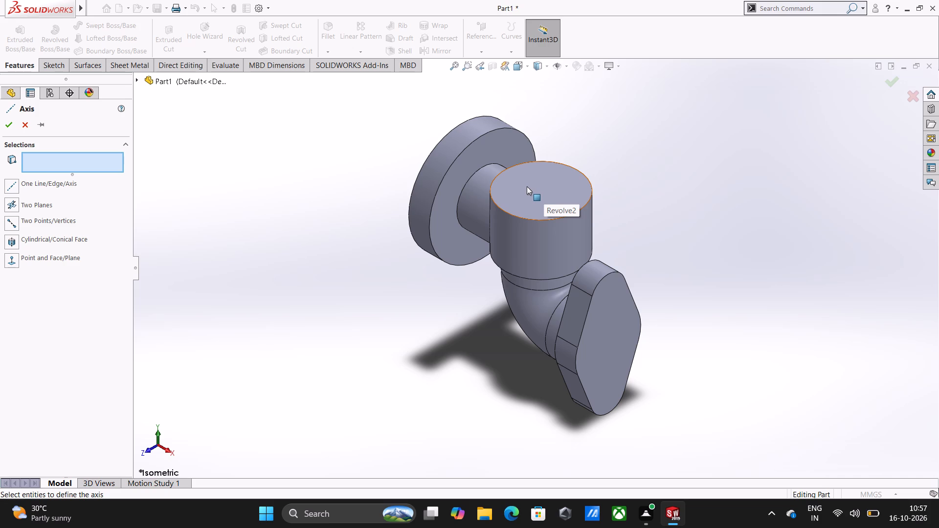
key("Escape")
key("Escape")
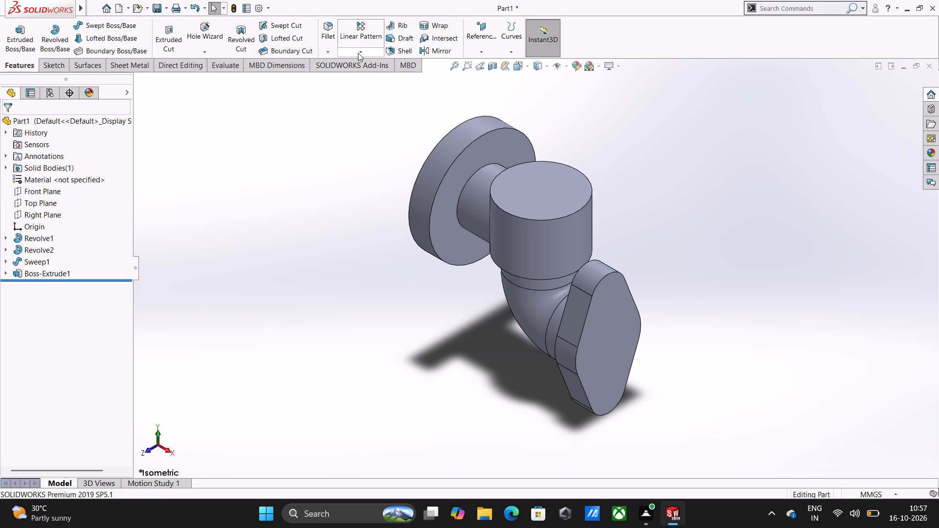
Show the temporary axes of the model.
left_click(566, 68)
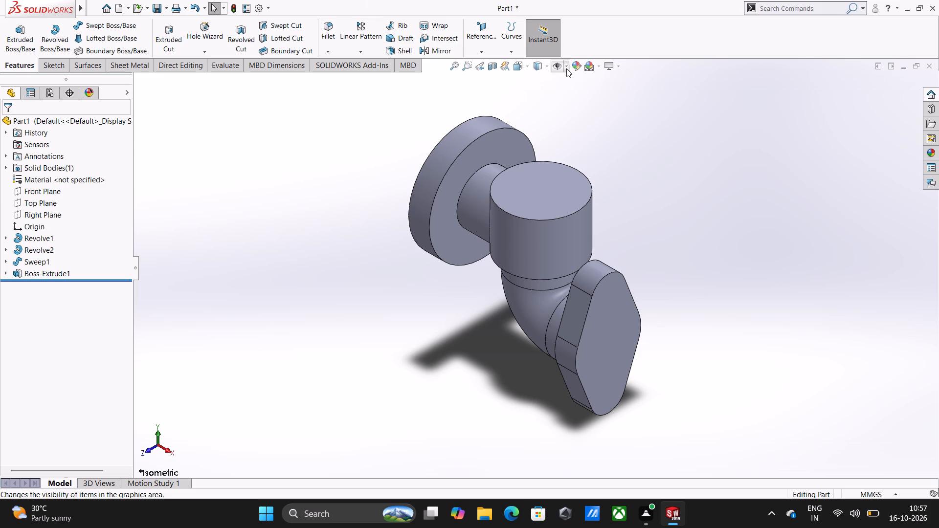
left_click(572, 95)
left_click(653, 140)
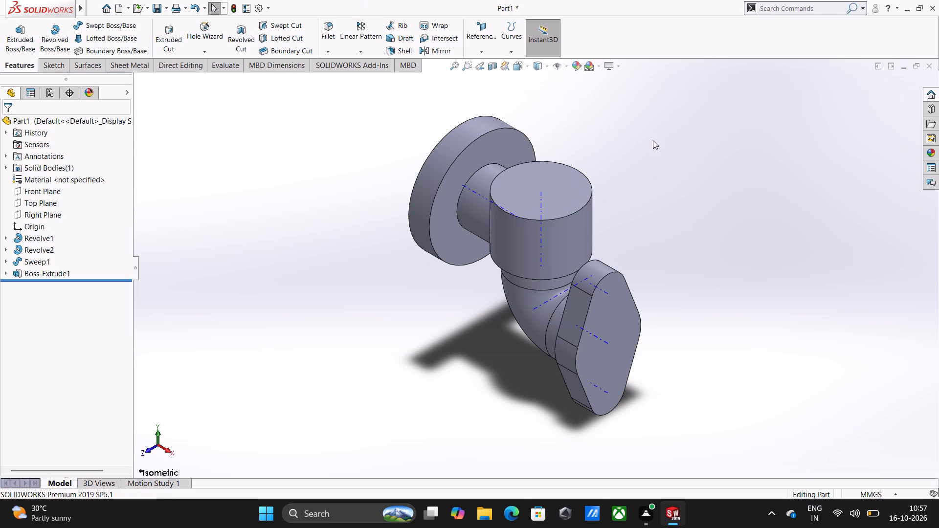
Create a reference plane parallel to the elbow flange's outer face and coincident with the vertical cylinder's axis.
left_click(476, 58)
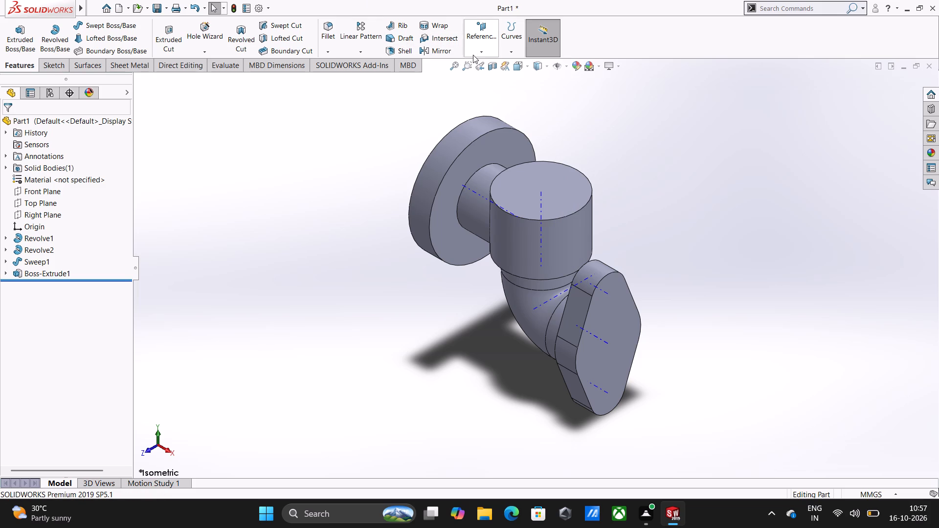
left_click(473, 55)
left_click(495, 65)
left_click(624, 312)
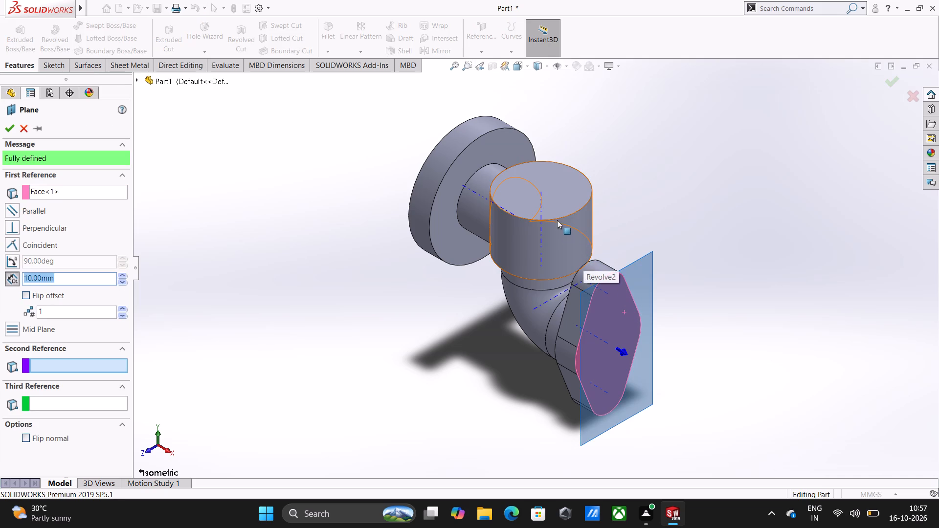
left_click(542, 198)
middle_click_drag(669, 253, 685, 249)
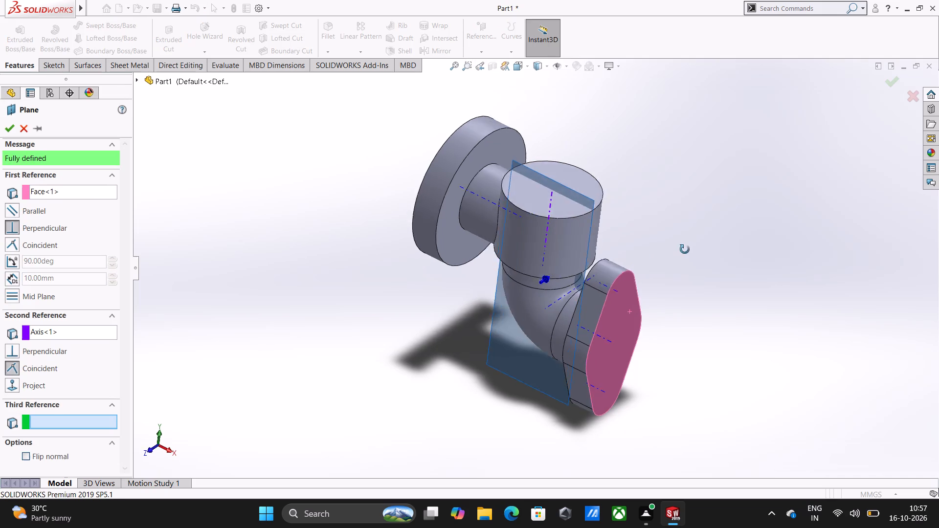
middle_click_drag(685, 249, 702, 232)
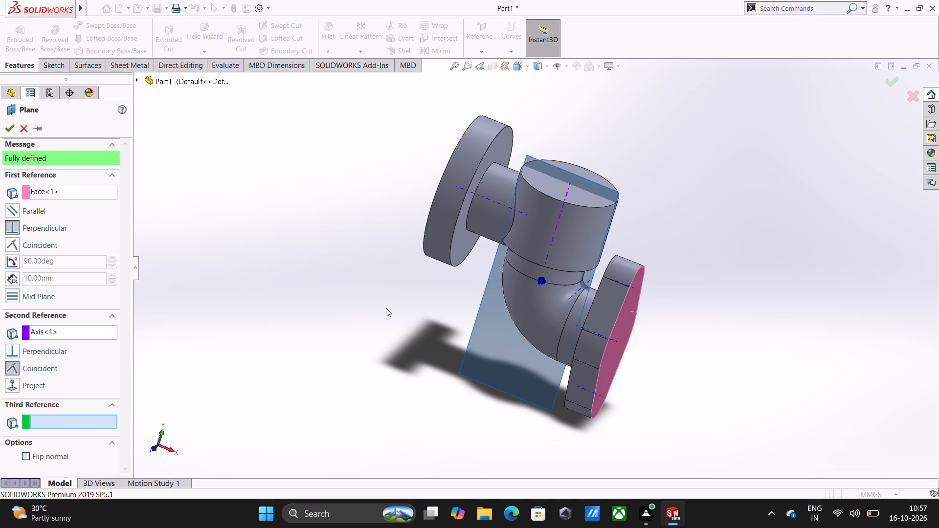
left_click(31, 209)
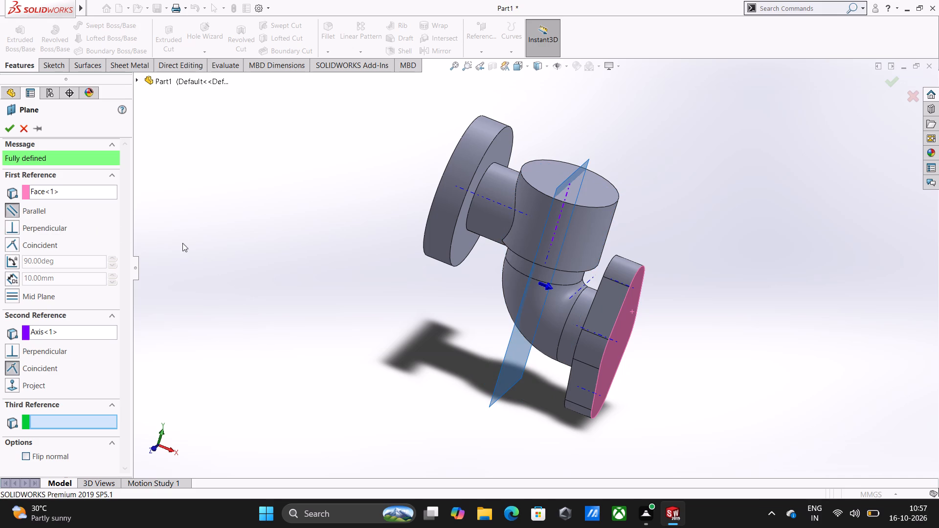
left_click(8, 128)
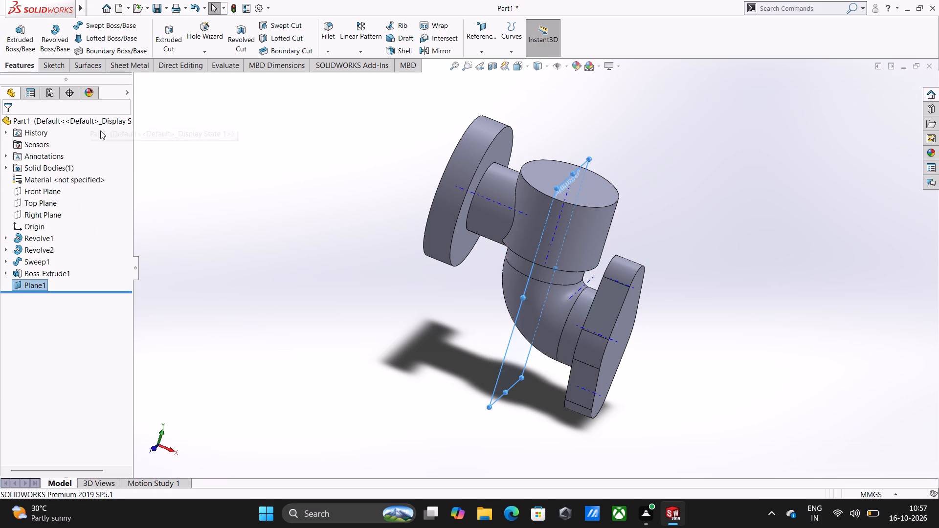
Hide the temporary axes.
left_click(564, 69)
left_click(568, 95)
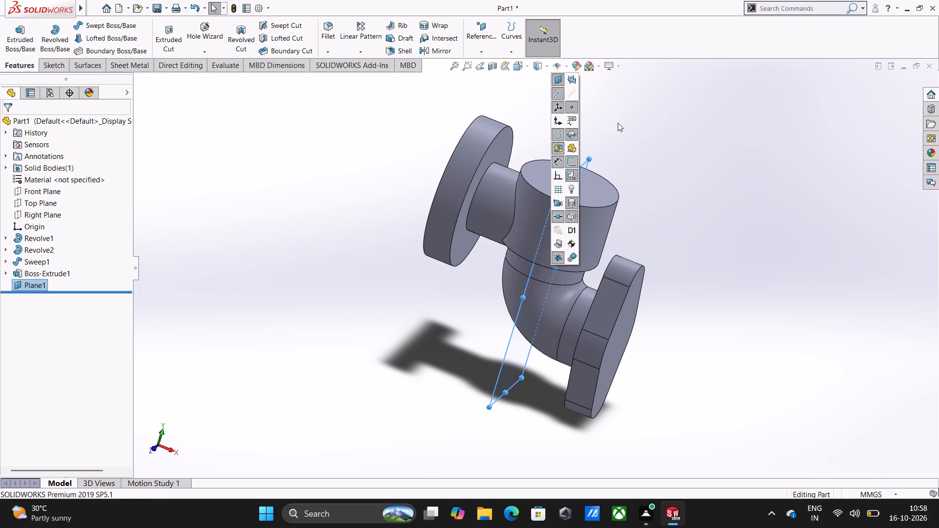
left_click(681, 158)
Start a sketch on the new reference plane and draw a corner rectangle about 38 mm wide, overlapping the vertical cylinder's side.
left_click(506, 354)
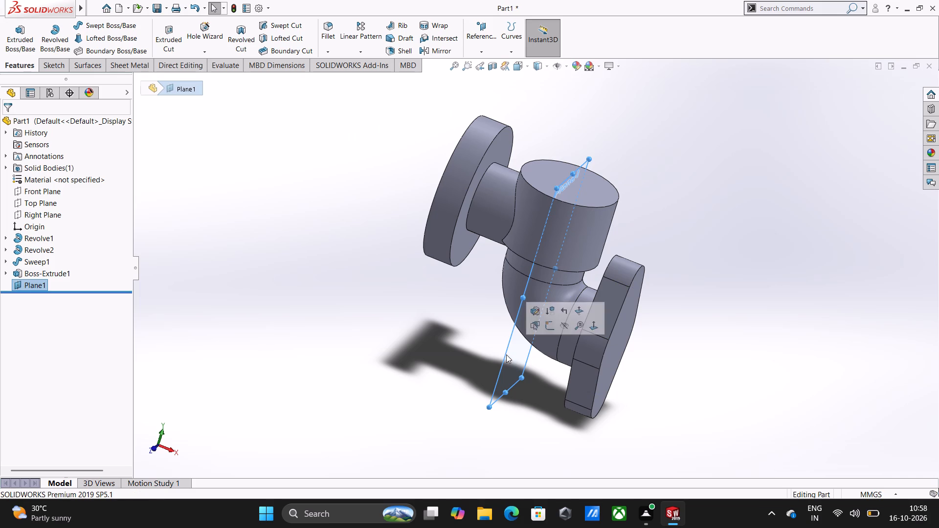
left_click(551, 325)
middle_click_drag(578, 331, 493, 296)
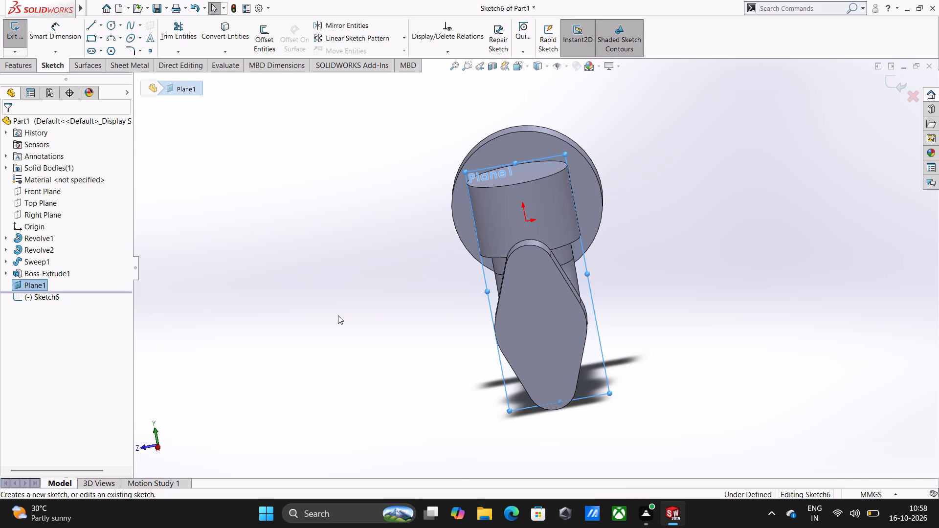
key("ctrl+8")
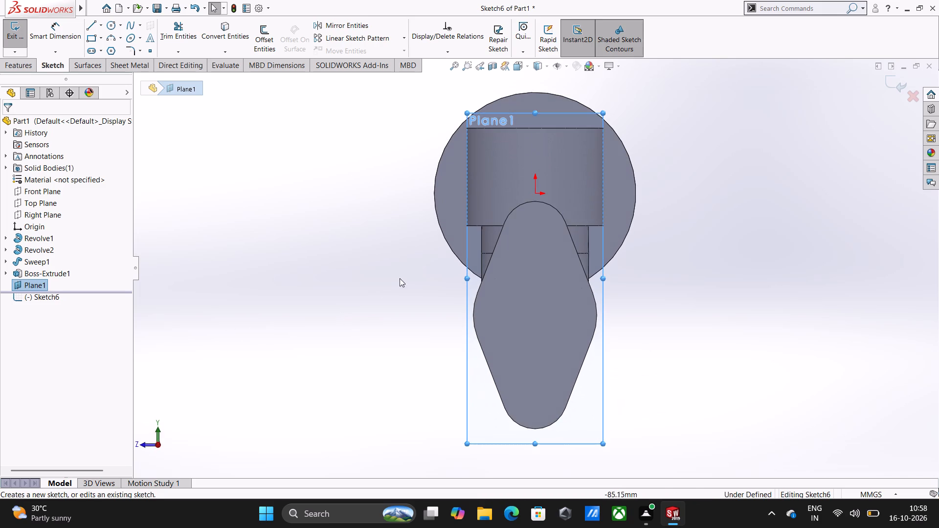
left_click(87, 41)
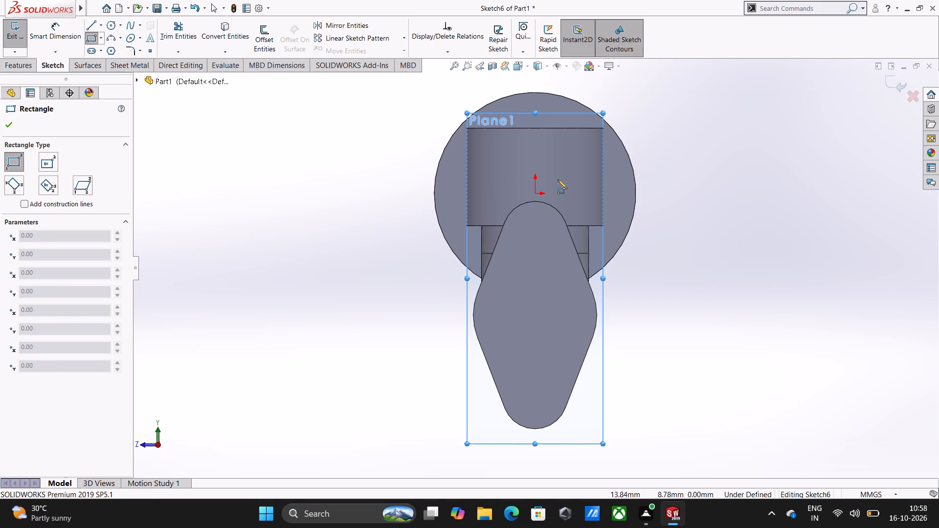
left_click(564, 148)
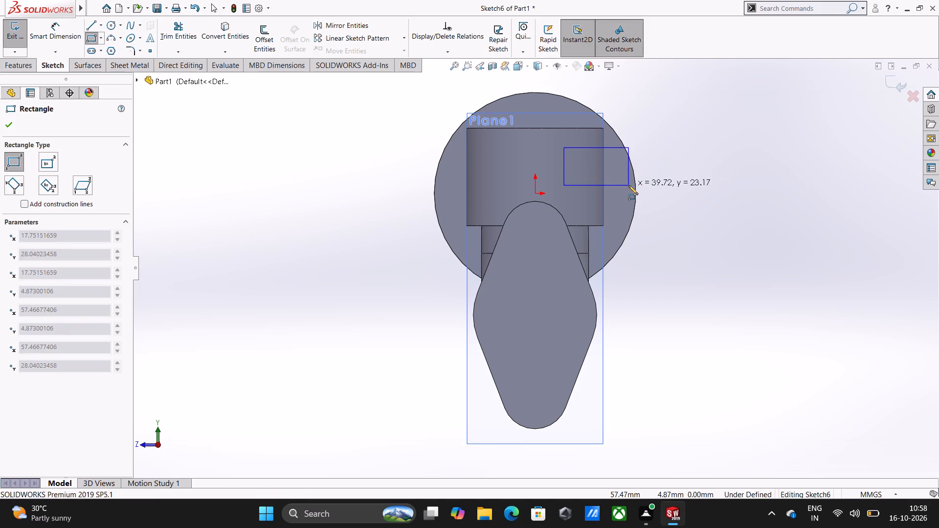
left_click(626, 187)
key("Escape")
key("Escape")
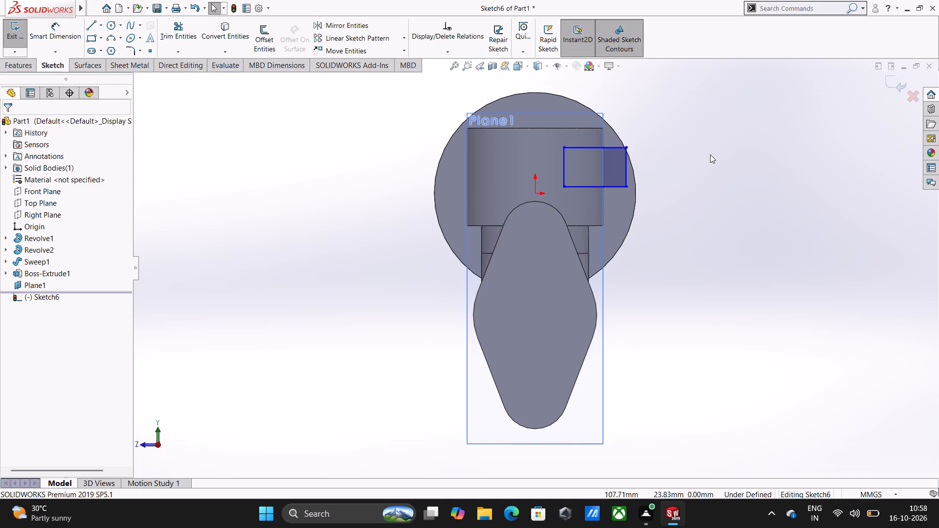
Convert the rectangle's lower horizontal line to construction geometry.
left_click(593, 186)
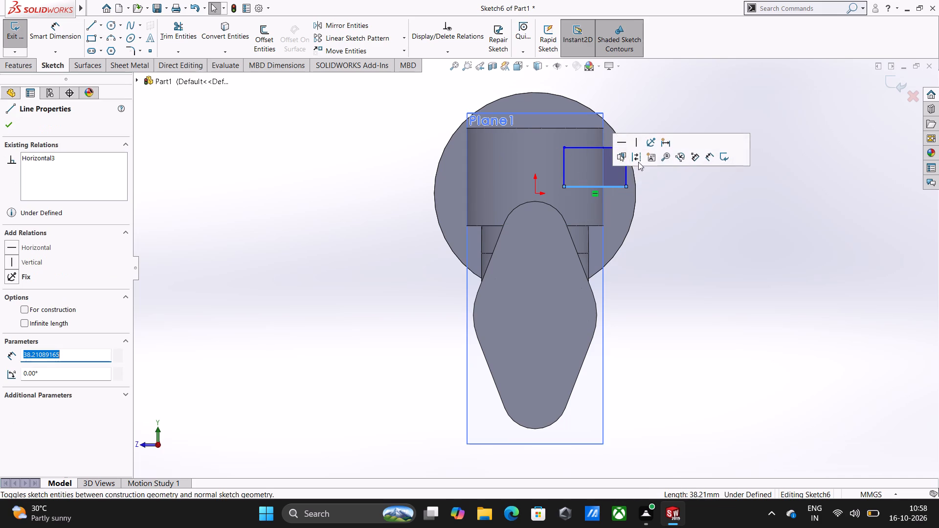
left_click(638, 161)
left_click(710, 287)
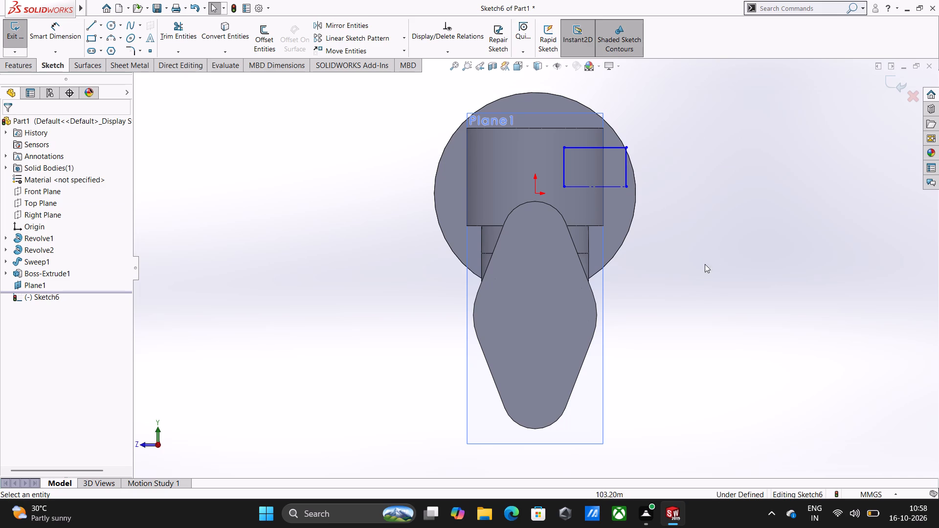
Dimension the rectangle's upper line to the construction line as a doubled, diameter-style distance of 60 mm.
right_click_drag(684, 152, 689, 95)
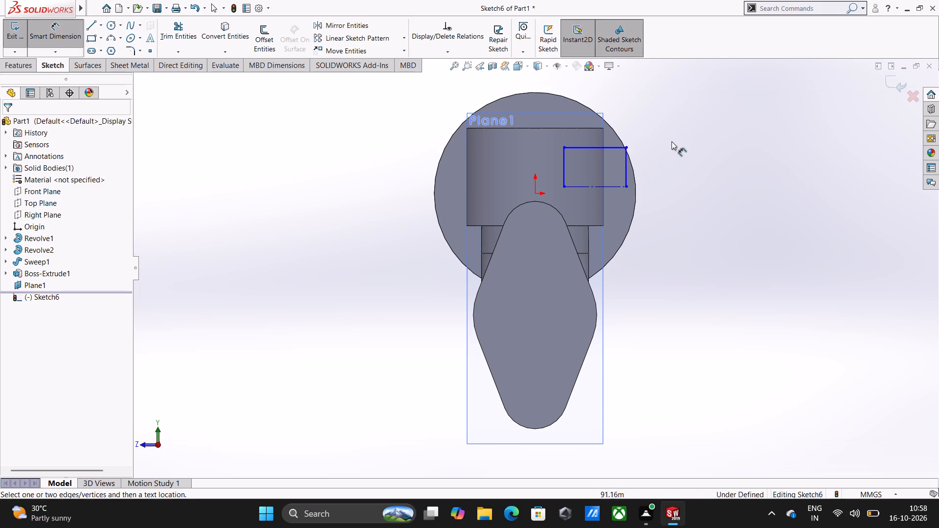
left_click(618, 146)
left_click(620, 187)
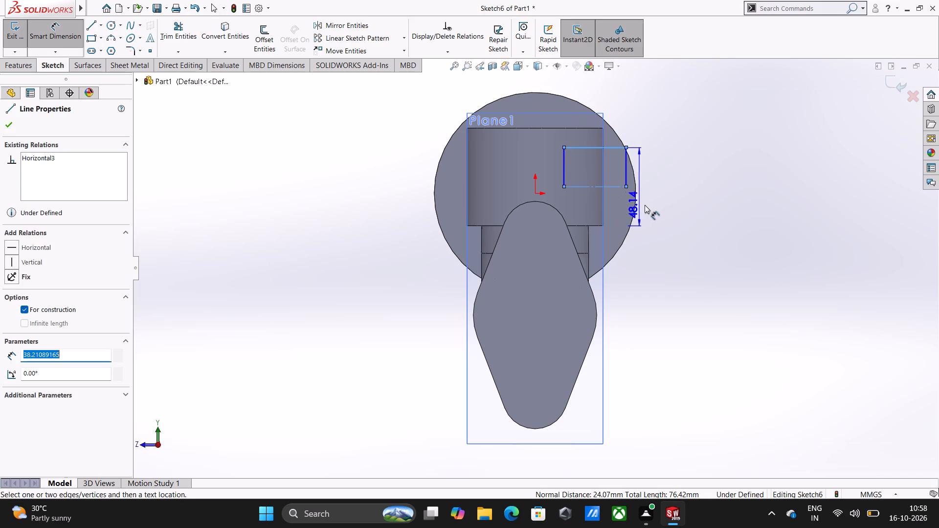
left_click(648, 205)
type("60")
key("Return")
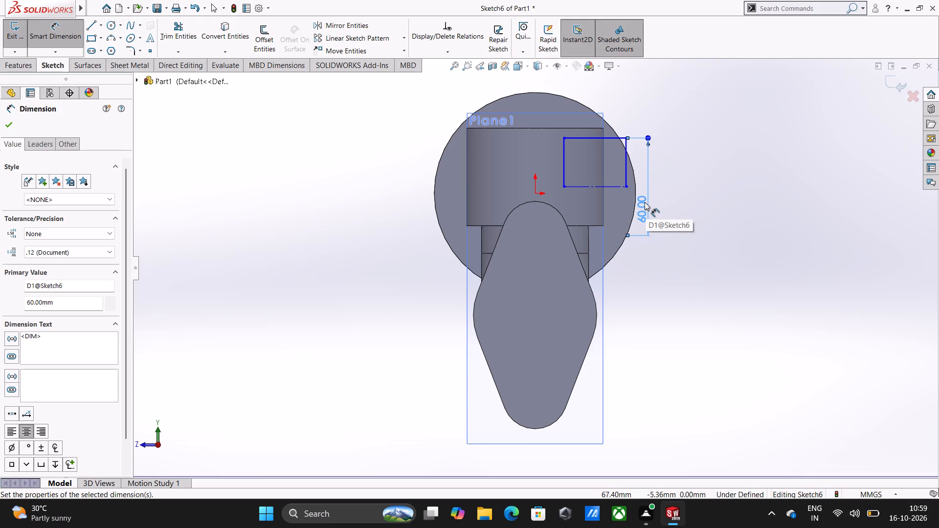
left_click(679, 168)
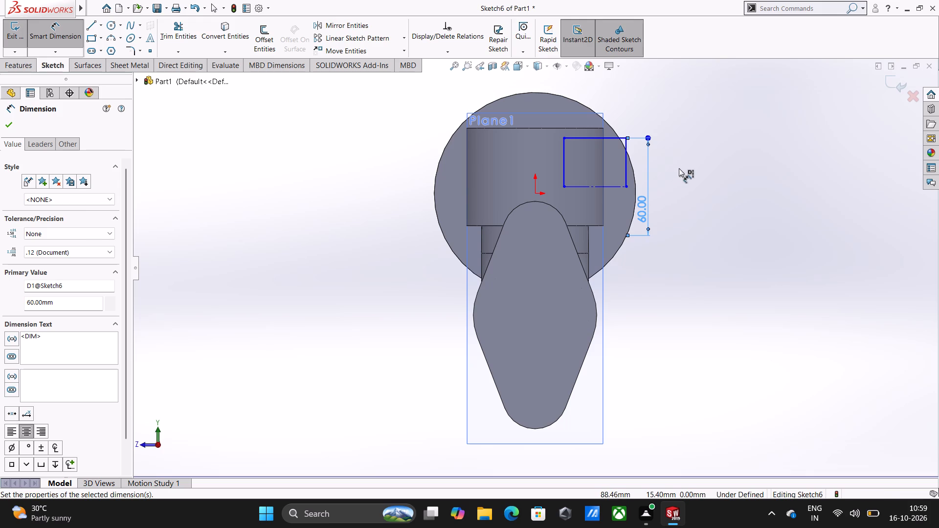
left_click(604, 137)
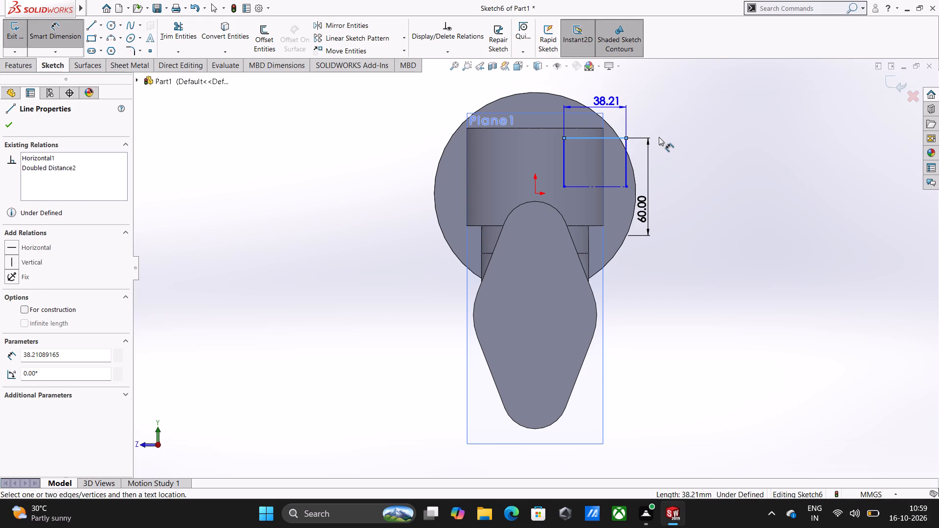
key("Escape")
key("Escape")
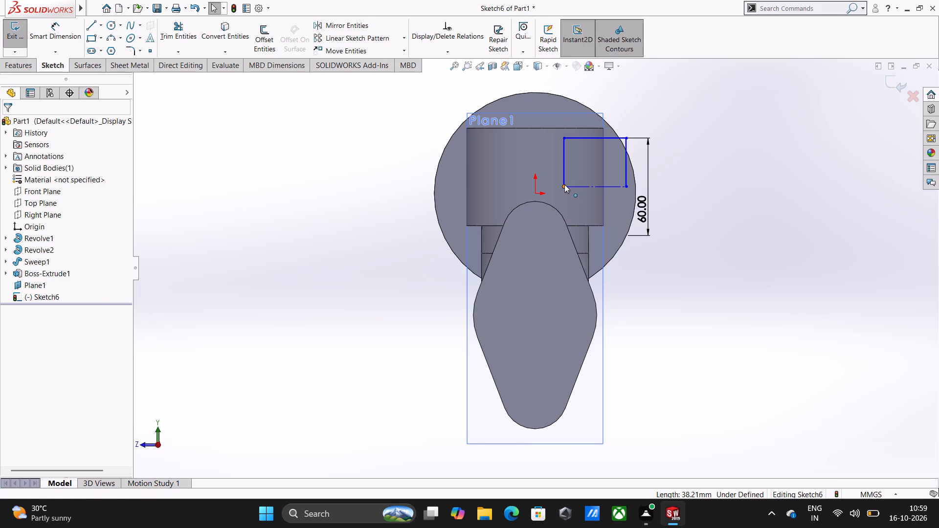
Make the rectangle's corner at the inner end of the construction line coincident with the origin.
left_click(564, 184, "shift")
left_click(535, 191, "shift")
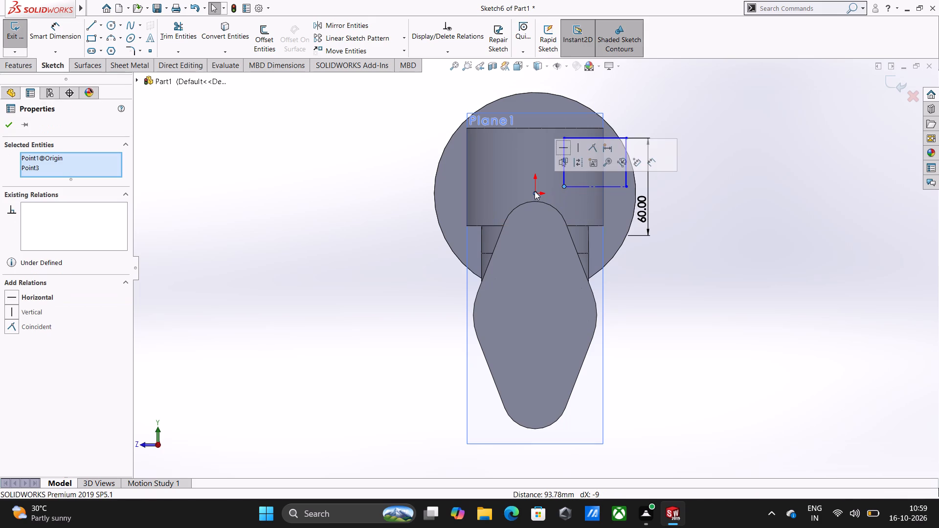
left_click(596, 153)
left_click(690, 199)
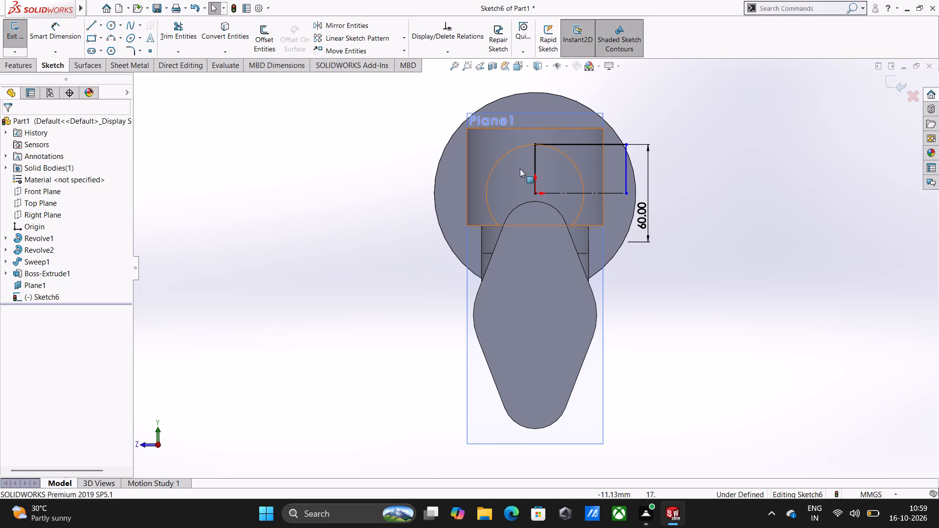
Dimension the rectangle's upper horizontal line to a length of 62 mm.
right_click_drag(687, 176, 684, 131)
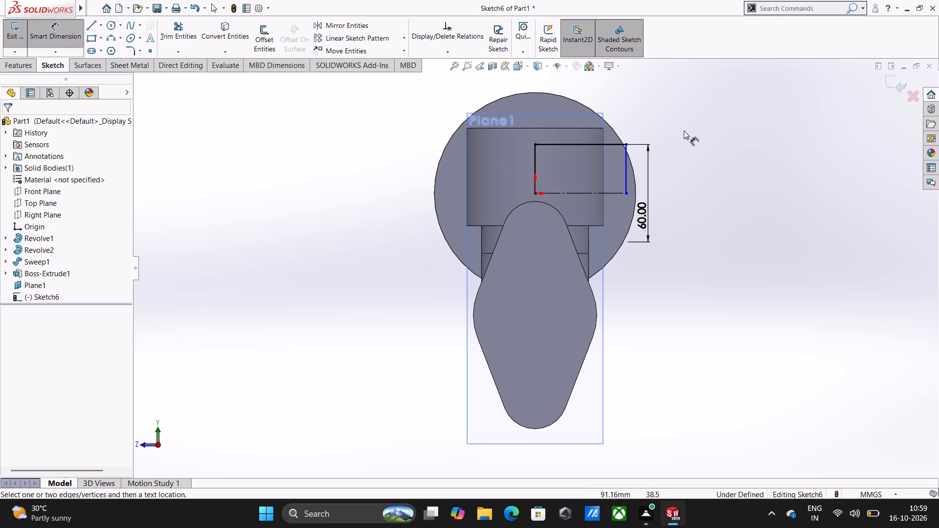
left_click(583, 147)
left_click(593, 93)
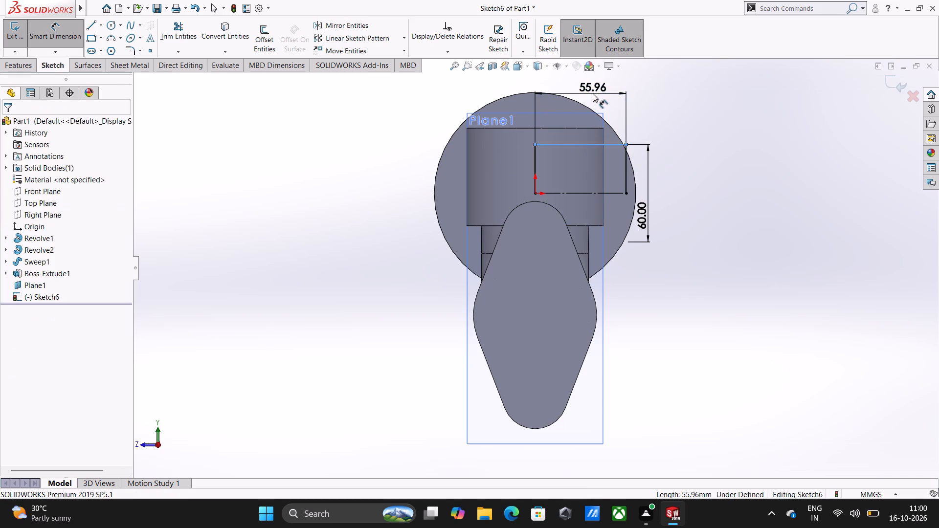
type("62")
key("Return")
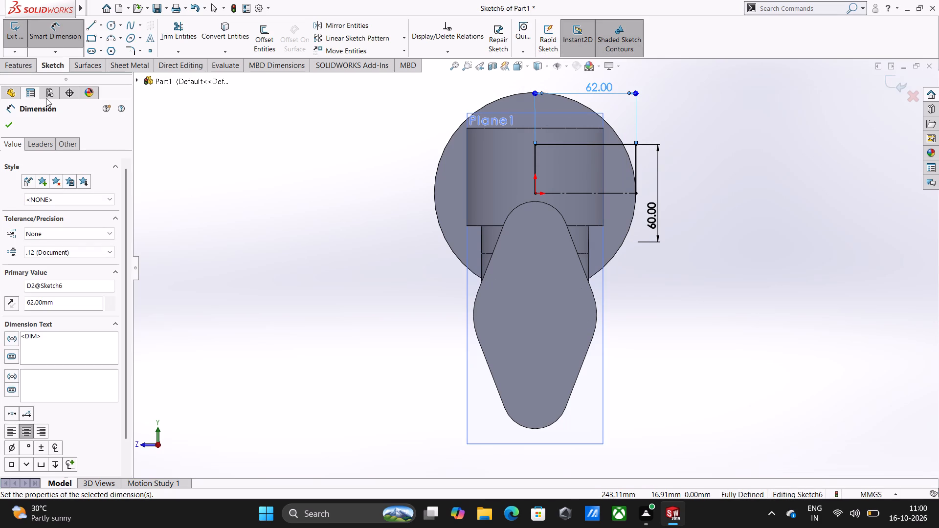
Revolve the rectangle 360° about its construction line as a merged boss forming a side branch on the vertical cylinder.
left_click(26, 74)
left_click(27, 67)
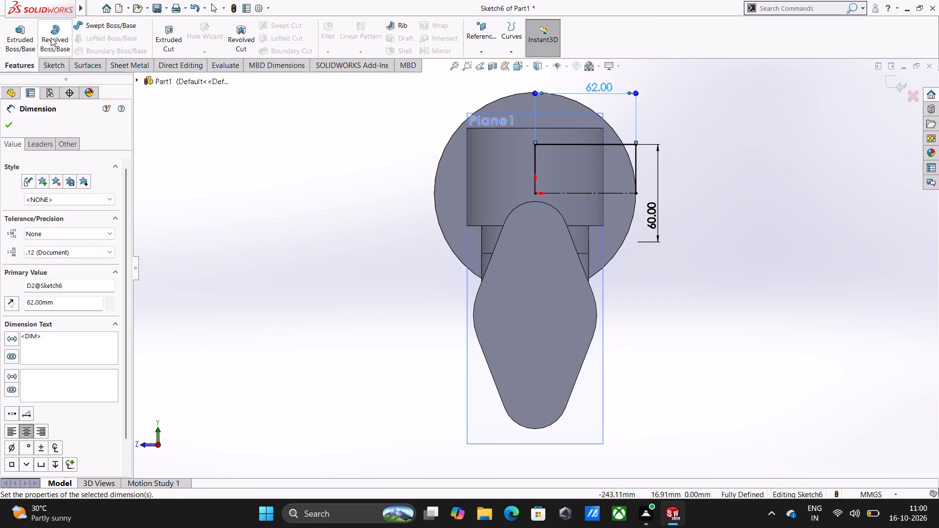
left_click(51, 38)
left_click(506, 261)
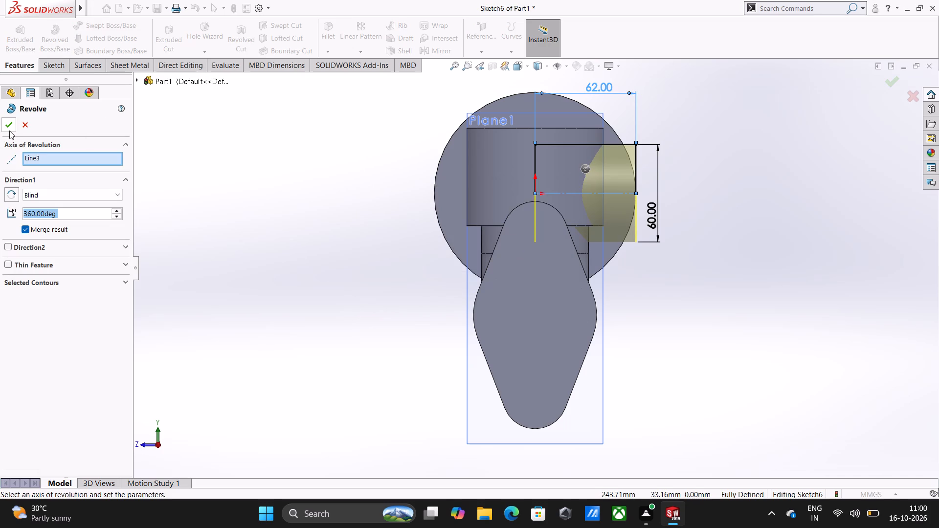
left_click(9, 131)
left_click(734, 224)
Examine the side branch and its junctions with the rest of the part from all around, including the standard right and top views.
middle_click_drag(724, 229, 682, 241)
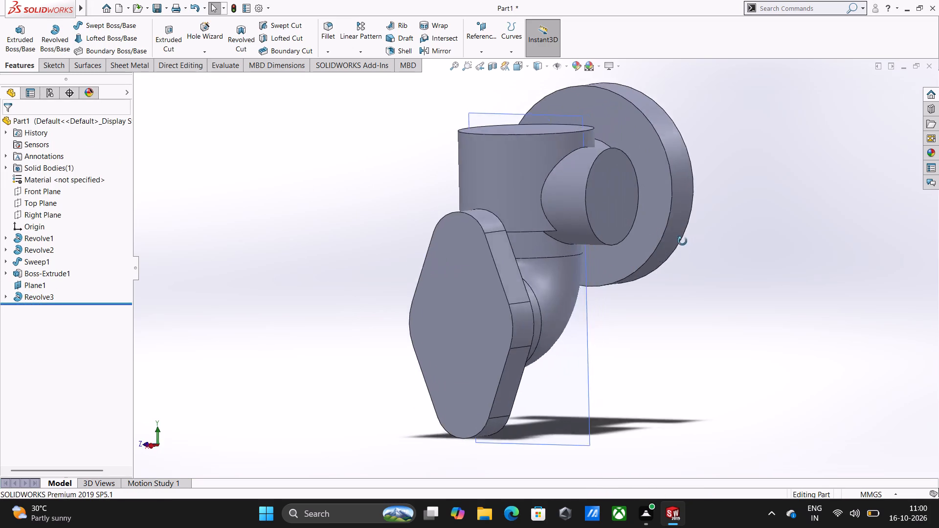
middle_click_drag(682, 241, 668, 241)
scroll(632, 222, "up", 1)
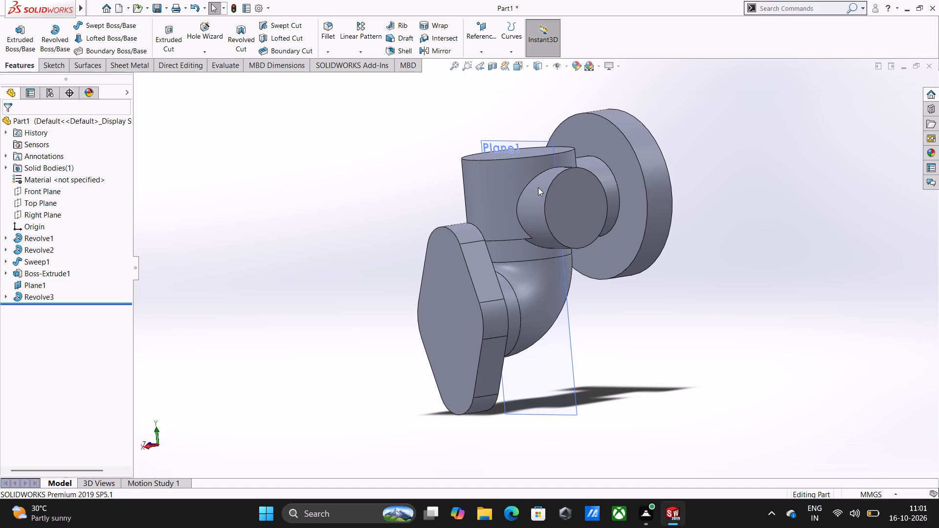
middle_click_drag(536, 173, 629, 187)
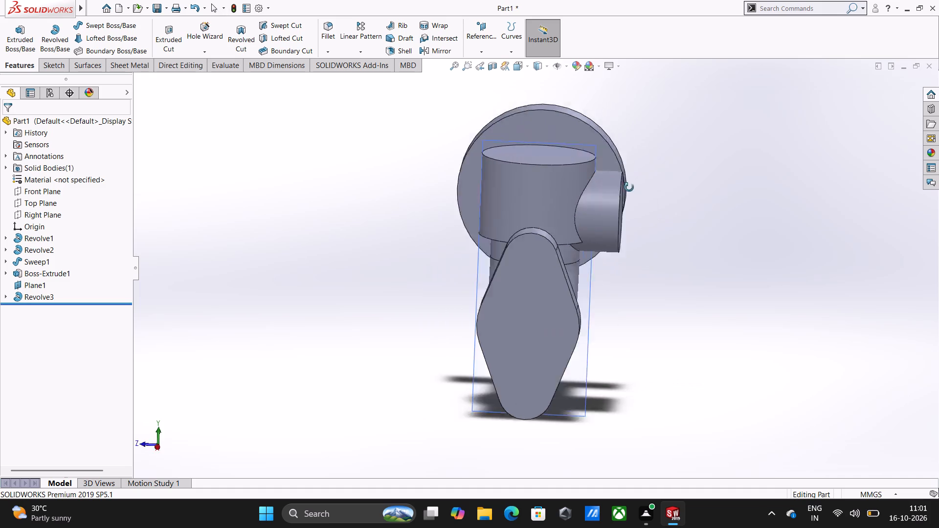
middle_click_drag(629, 187, 531, 170)
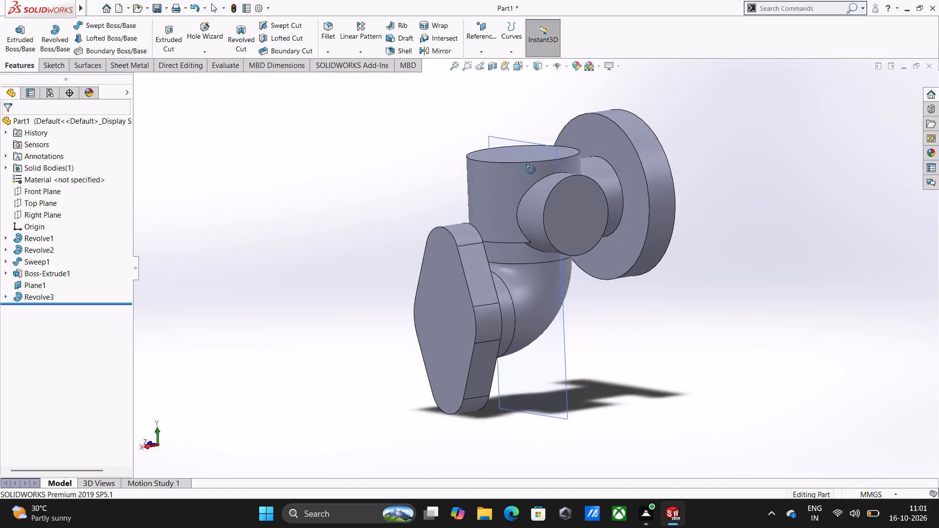
middle_click_drag(531, 170, 592, 183)
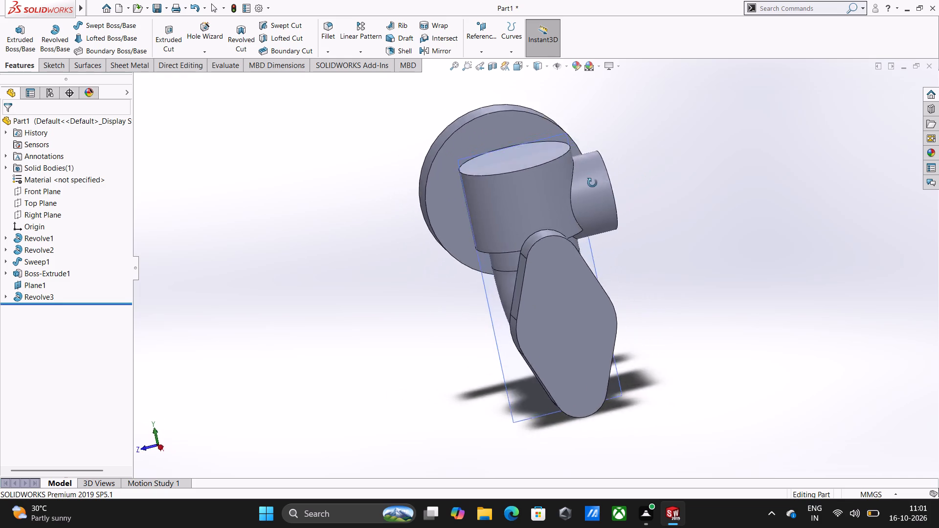
middle_click_drag(592, 183, 651, 135)
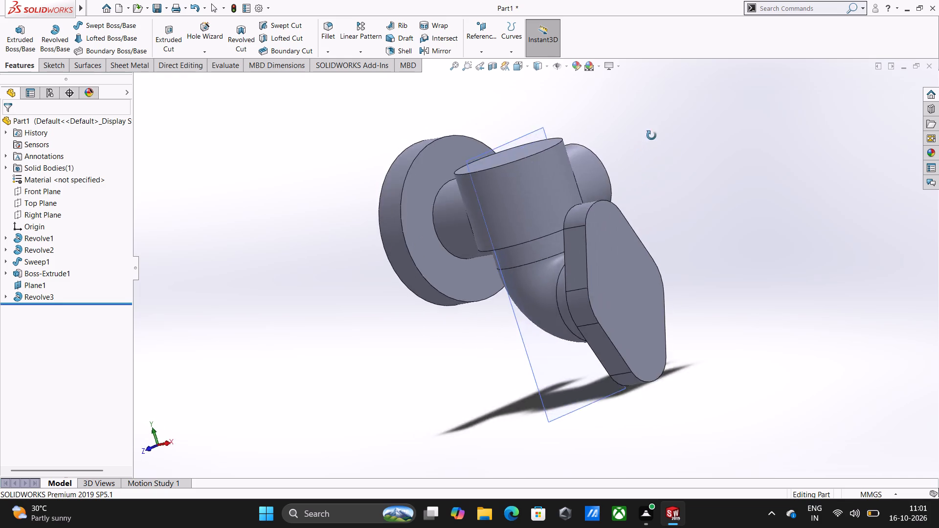
middle_click_drag(651, 135, 542, 336)
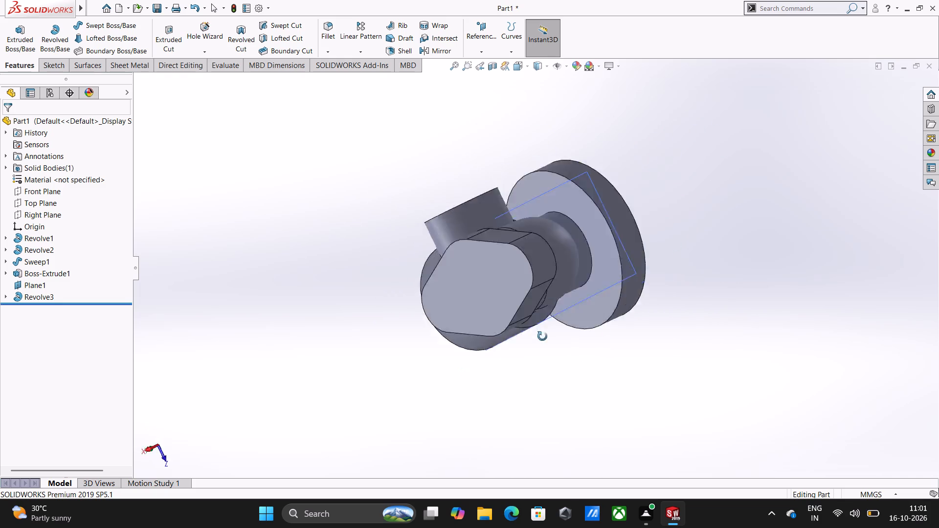
middle_click_drag(542, 336, 666, 259)
middle_click_drag(660, 262, 604, 229)
scroll(599, 229, "down", 1)
middle_click_drag(598, 229, 586, 206)
middle_click_drag(575, 212, 561, 259)
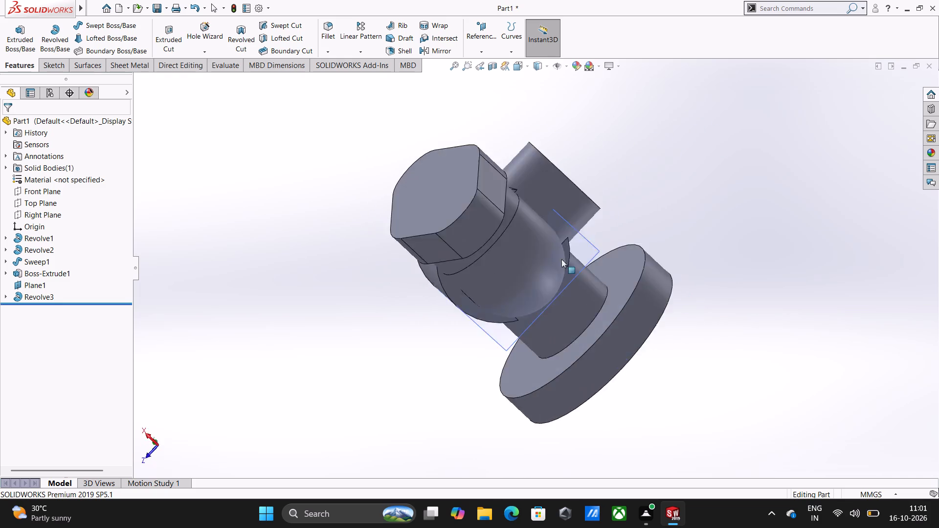
middle_click_drag(561, 259, 651, 217)
middle_click_drag(619, 198, 722, 316)
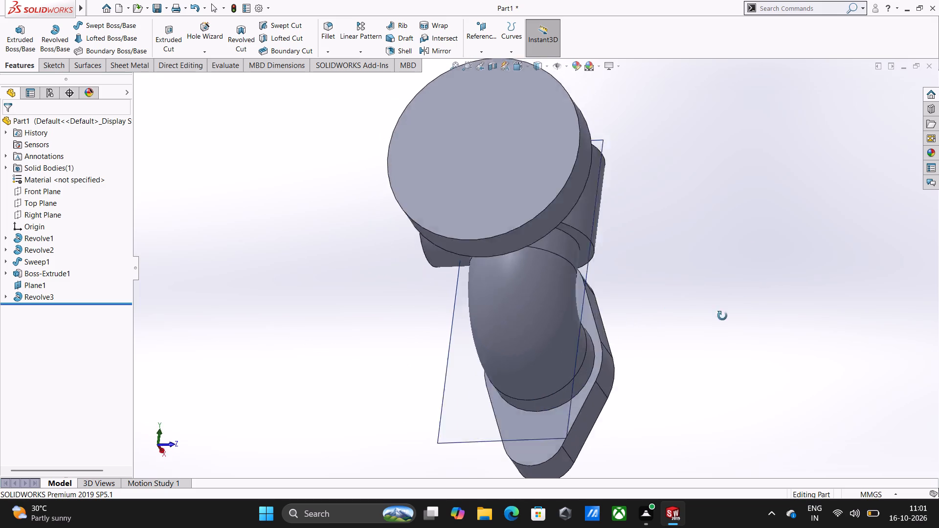
middle_click_drag(722, 316, 561, 189)
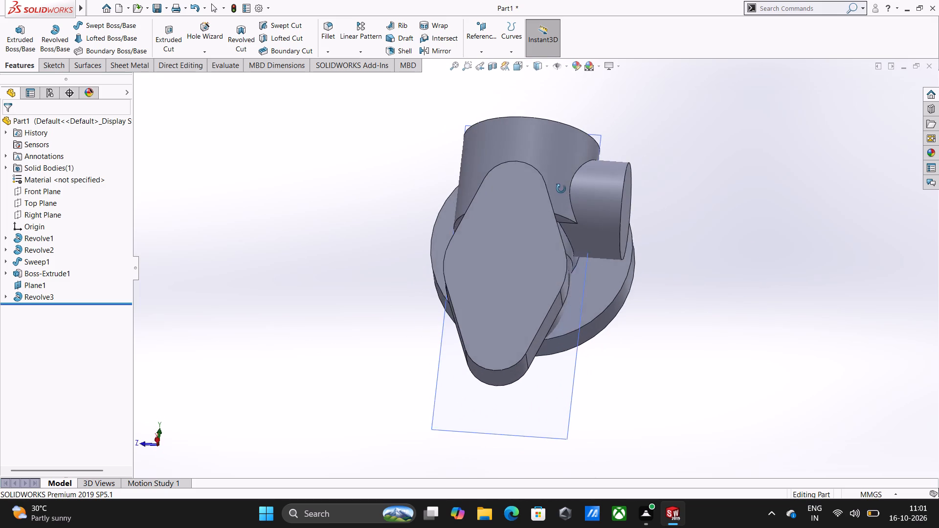
middle_click_drag(561, 189, 564, 262)
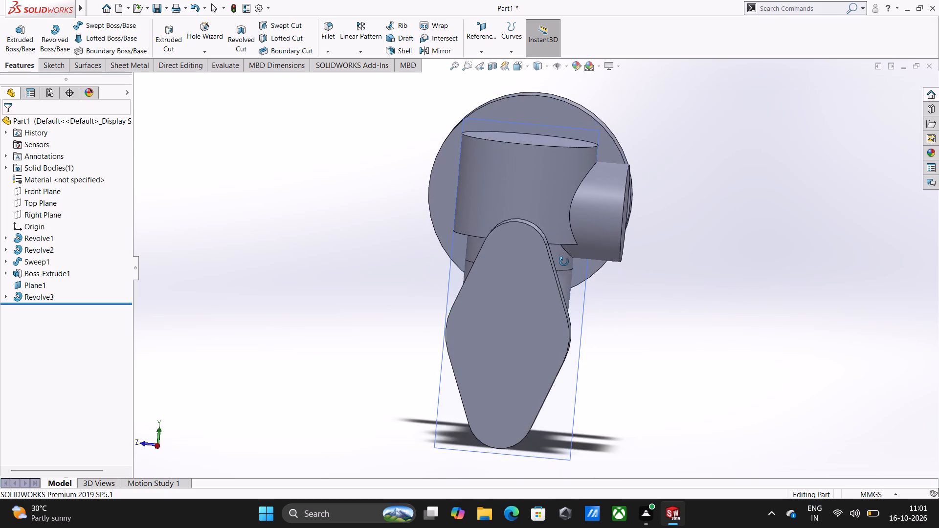
middle_click_drag(564, 262, 578, 204)
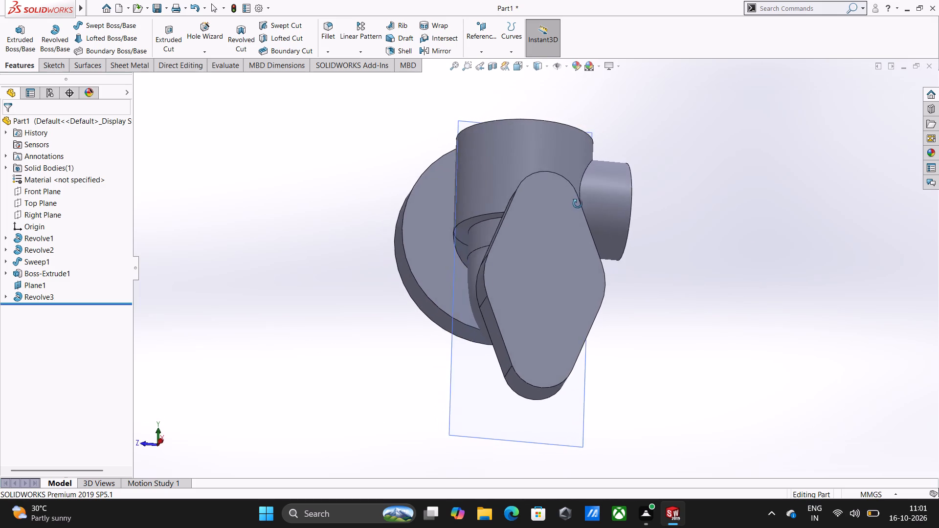
middle_click_drag(578, 204, 579, 187)
right_click_drag(559, 176, 579, 187)
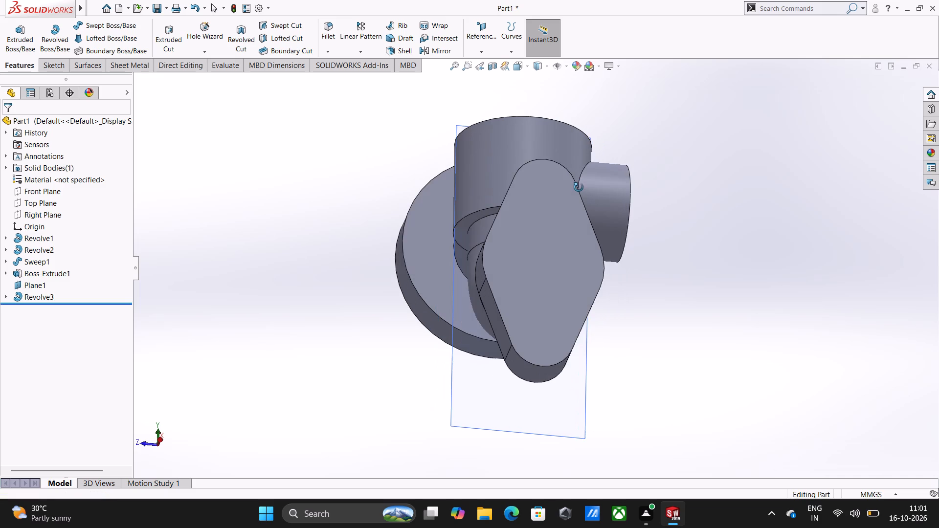
middle_click_drag(579, 187, 583, 187)
right_click_drag(579, 187, 582, 196)
middle_click_drag(601, 186, 582, 196)
right_click_drag(582, 196, 635, 175)
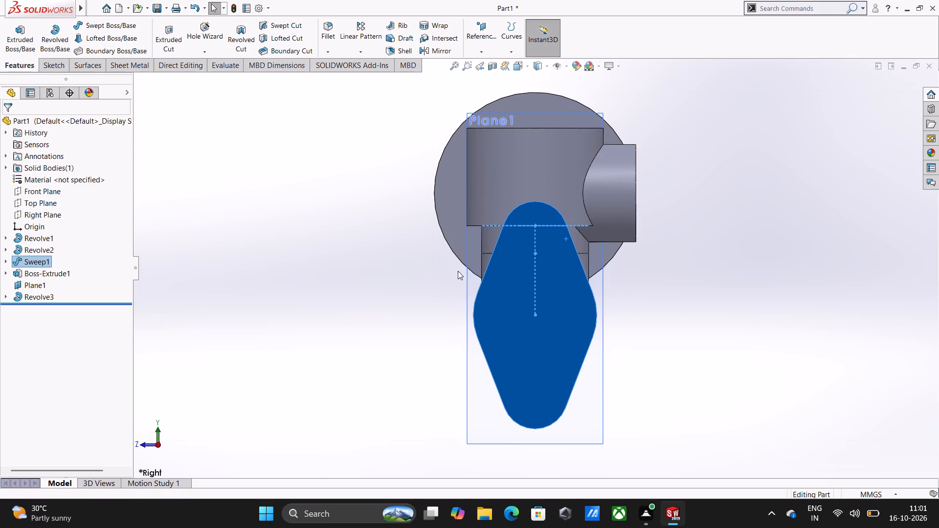
right_click_drag(495, 206, 460, 172)
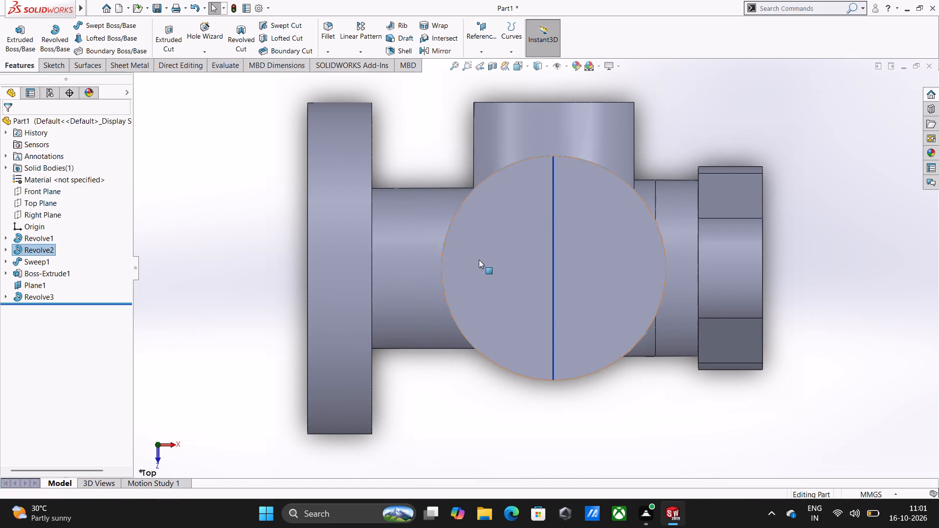
right_click_drag(479, 260, 484, 314)
right_click_drag(525, 275, 432, 243)
right_click_drag(434, 266, 598, 301)
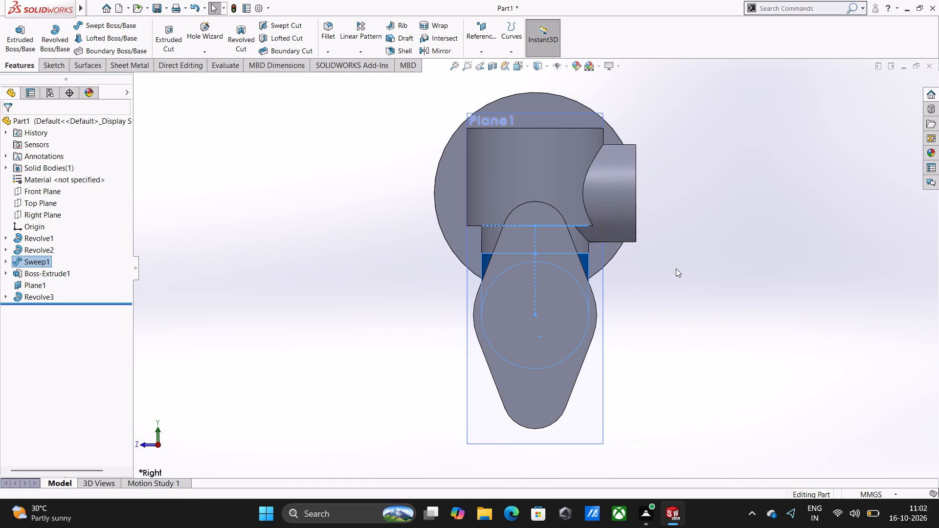
left_click(709, 243)
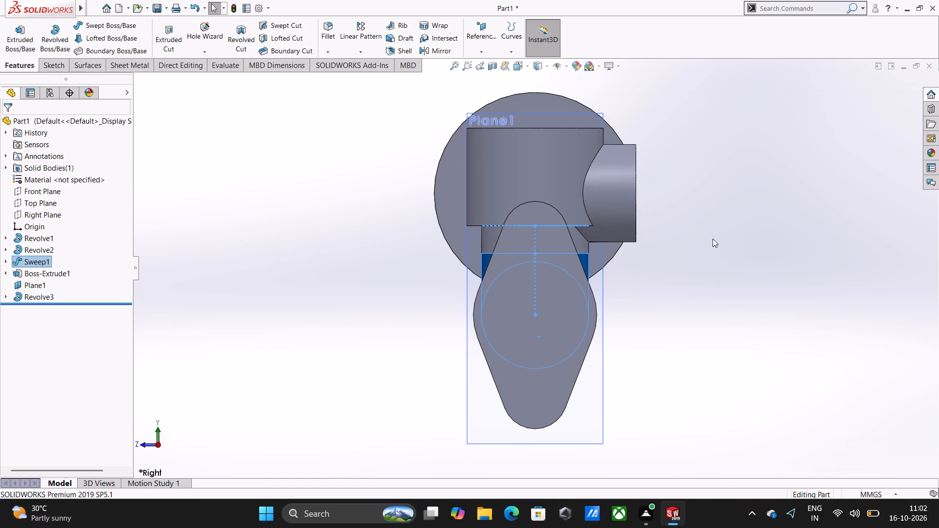
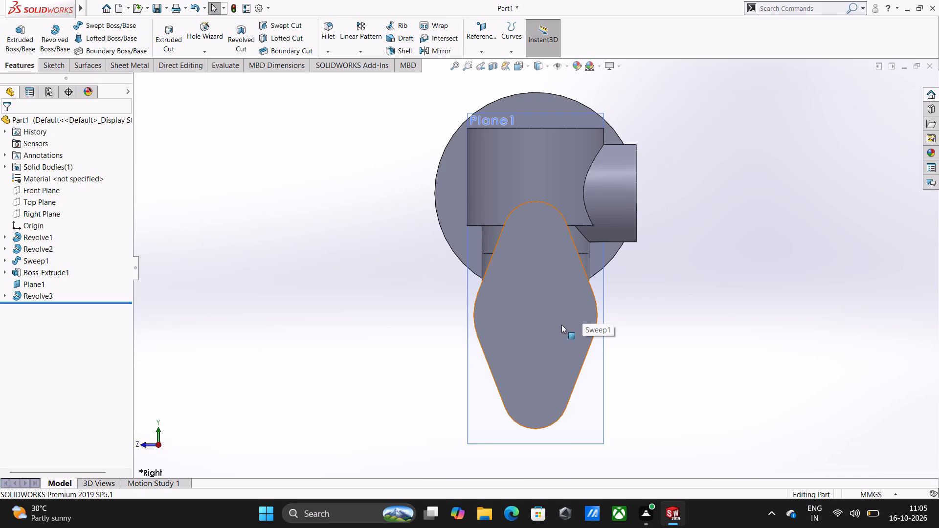
Hide the reference plane Plane1 running through the vertical cylinder.
middle_click_drag(564, 191, 561, 199)
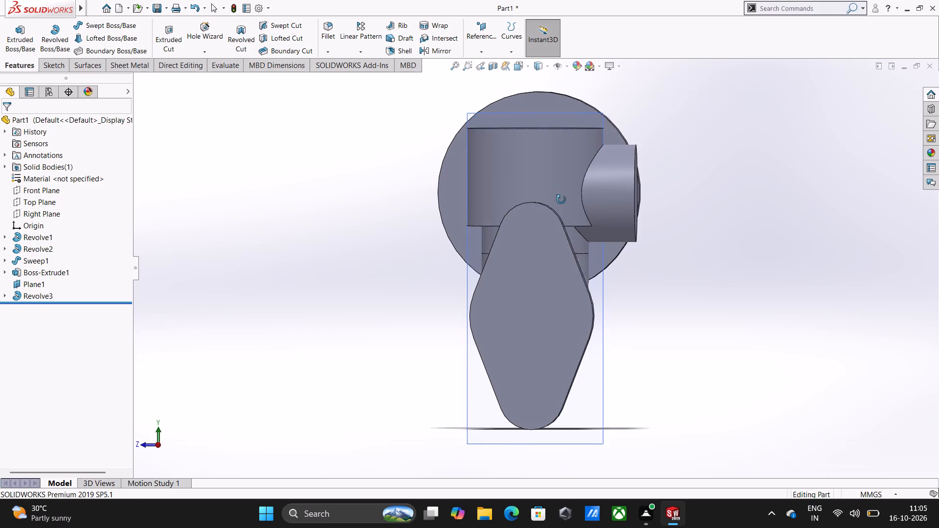
middle_click_drag(561, 199, 660, 235)
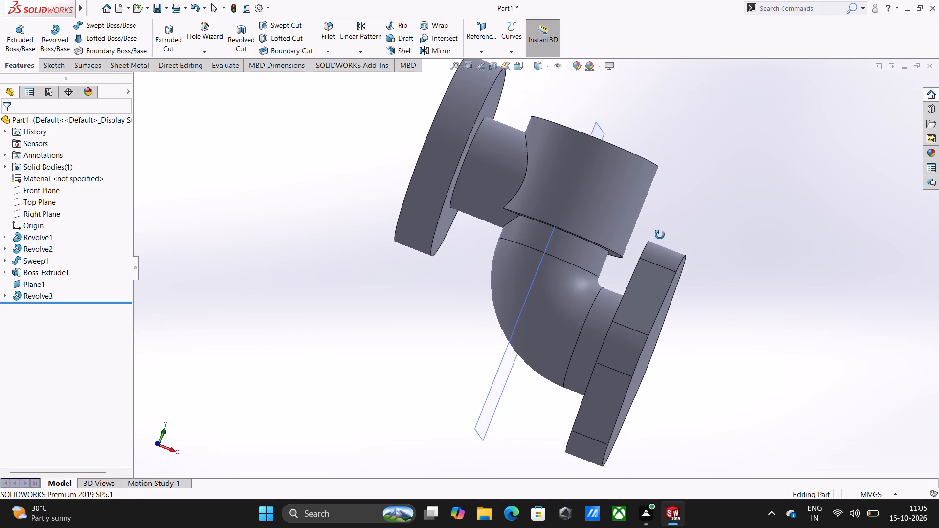
middle_click_drag(660, 235, 629, 253)
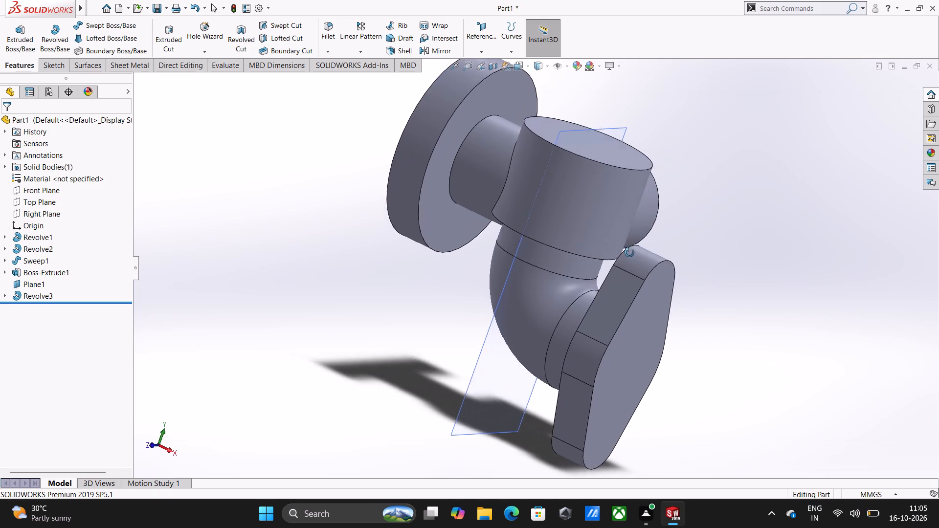
middle_click_drag(629, 253, 583, 345)
left_click(718, 188)
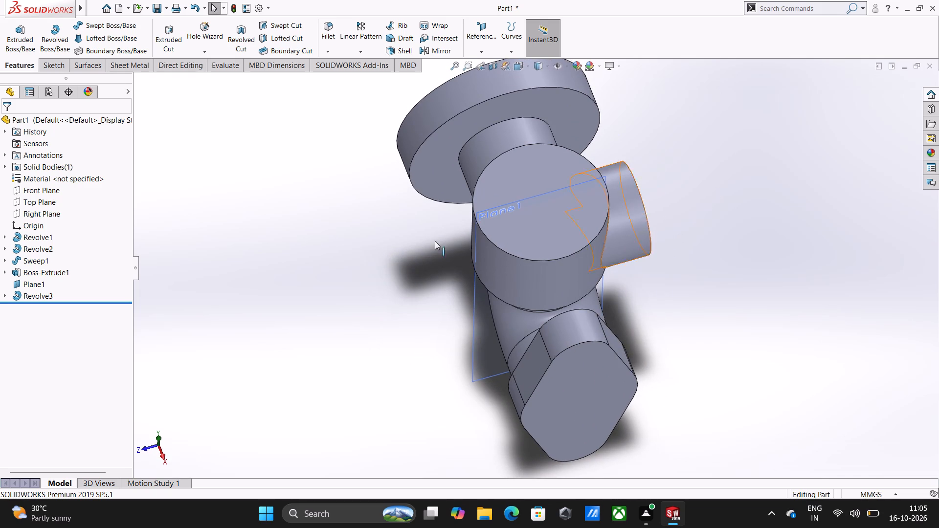
left_click(46, 68)
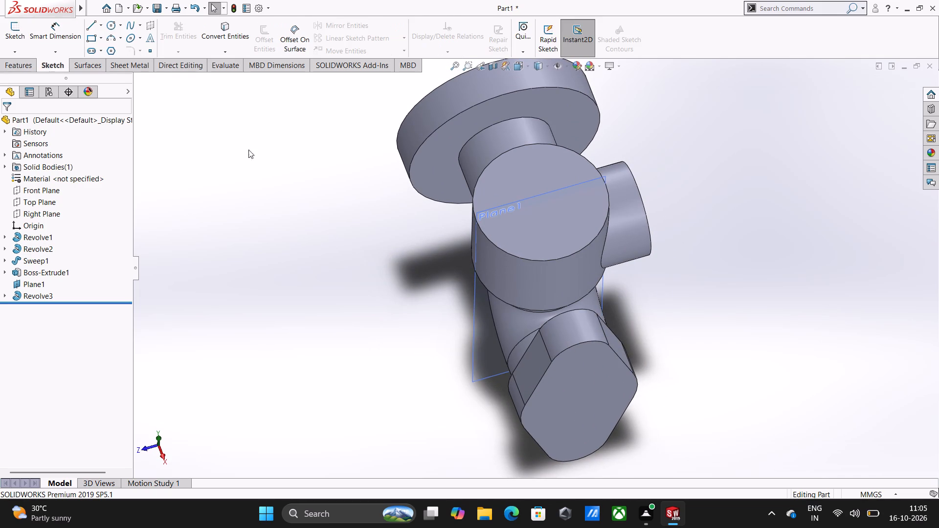
right_click(475, 289)
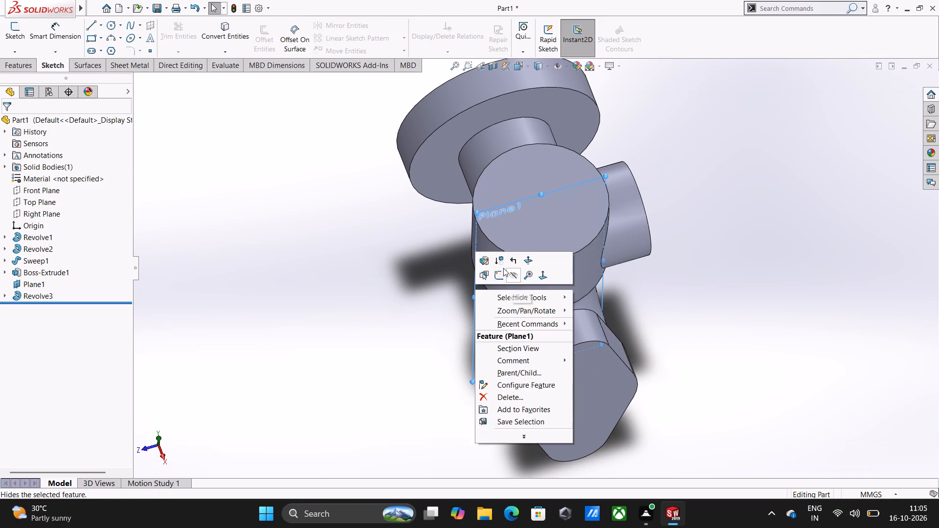
left_click(518, 274)
left_click(729, 274)
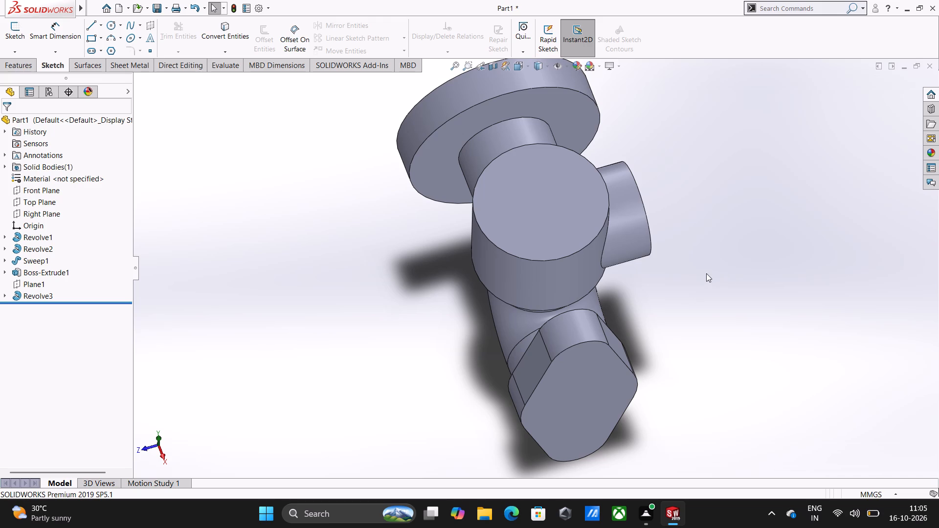
Sketch a circle about 50 mm in diameter on the vertical cylinder's top face, centred on the cylinder axis.
left_click(559, 197)
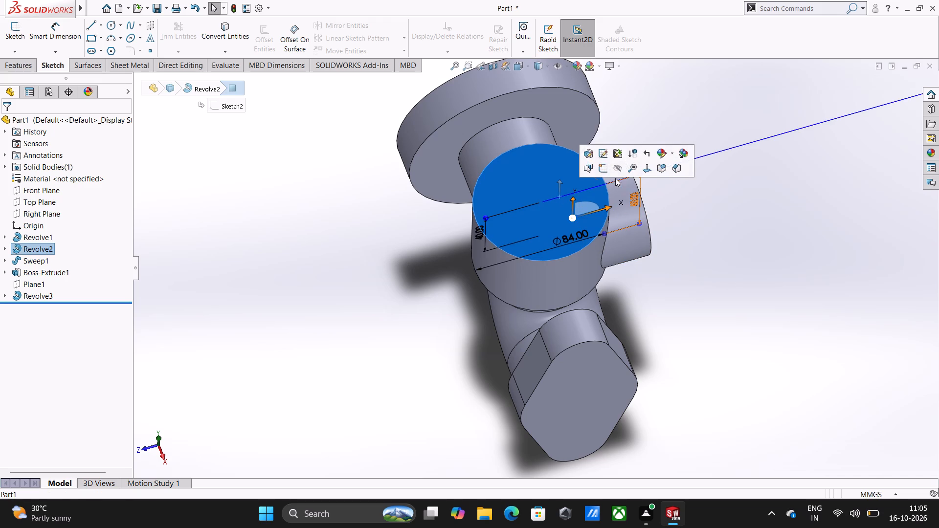
left_click(599, 172)
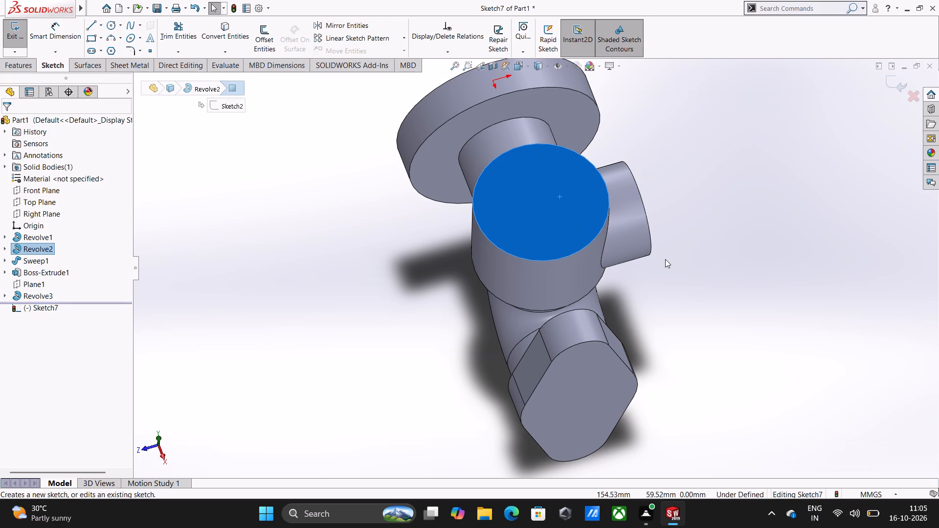
key("ctrl+8")
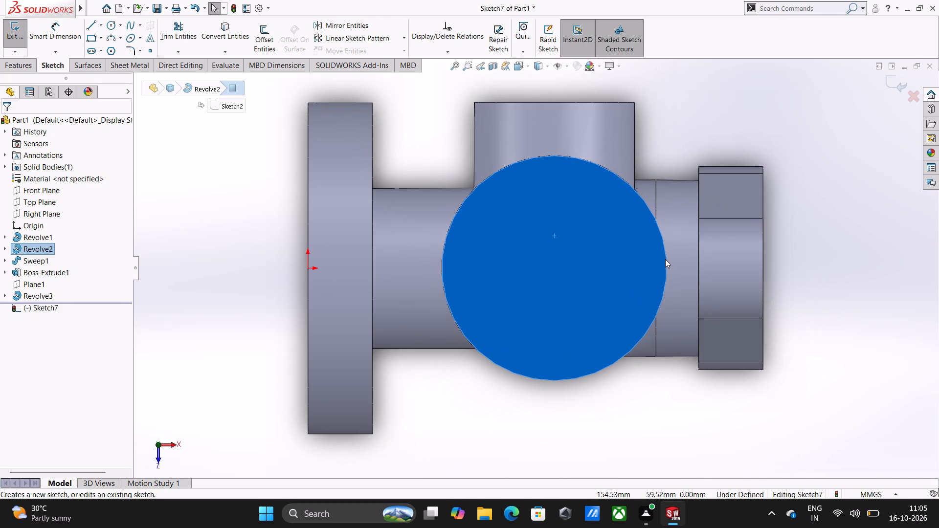
right_click_drag(698, 106, 757, 106)
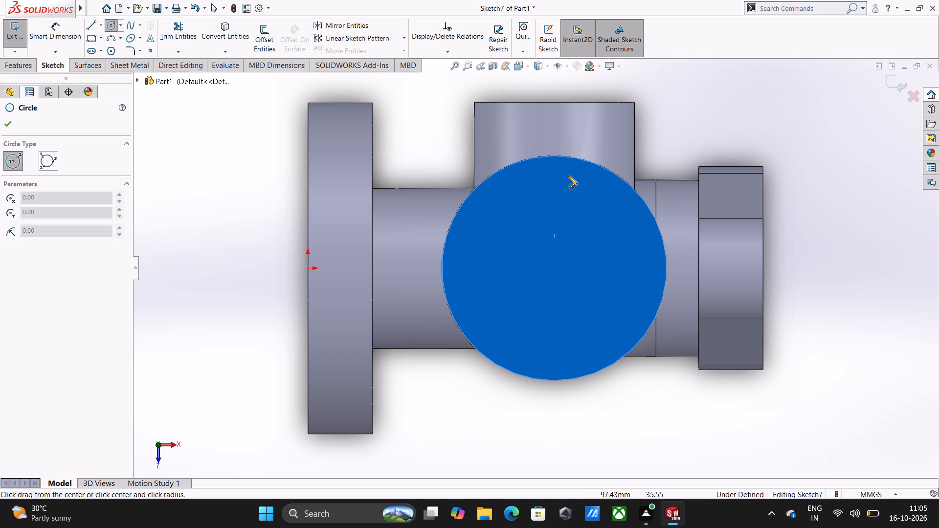
left_click(556, 269)
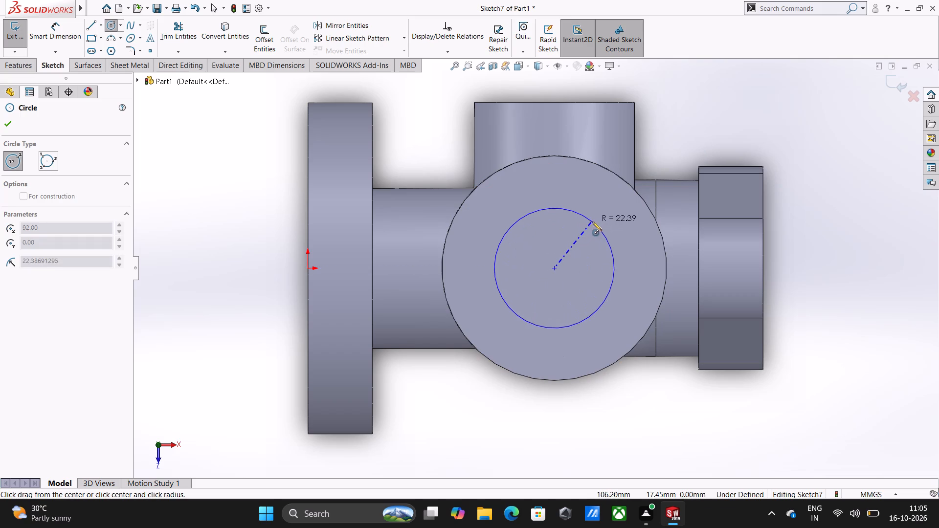
left_click(596, 216)
Dimension the circle's diameter to 72 mm.
right_click_drag(677, 147, 710, 77)
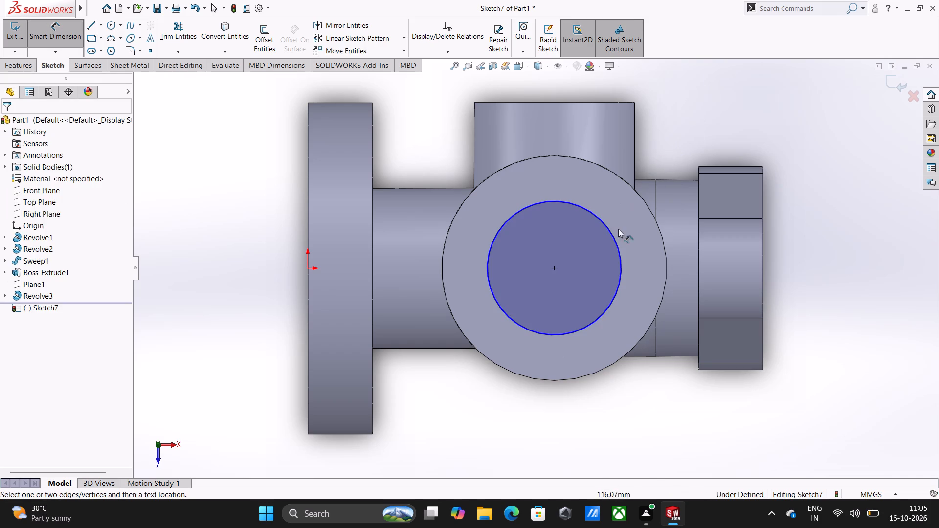
left_click(615, 239)
left_click(559, 180)
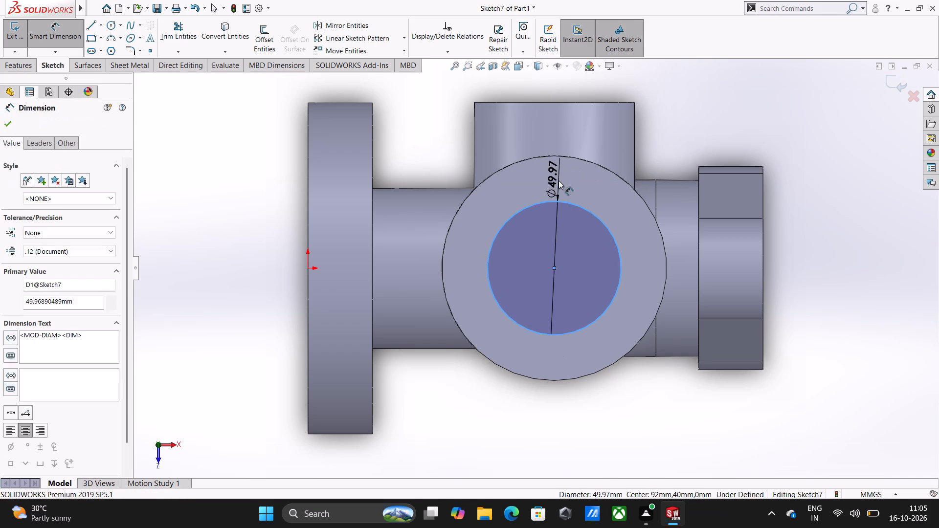
type("72")
key("Return")
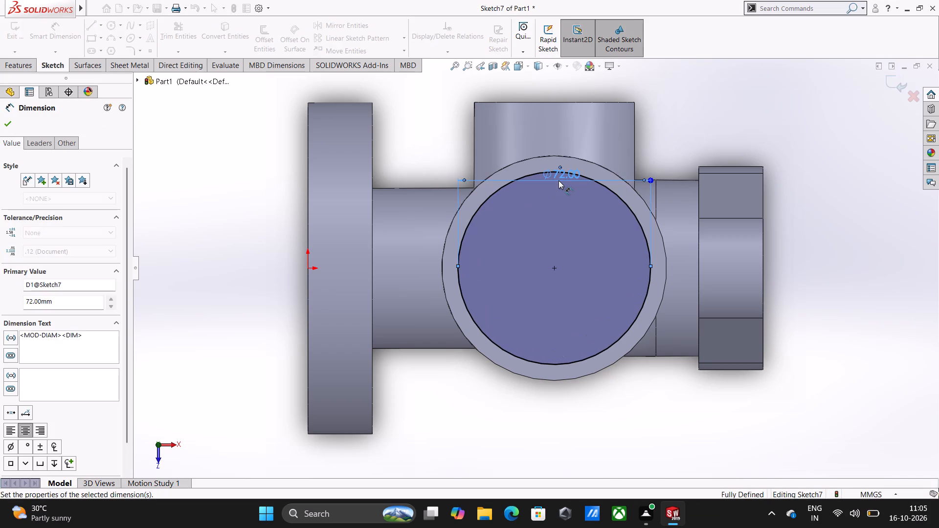
left_click(166, 177)
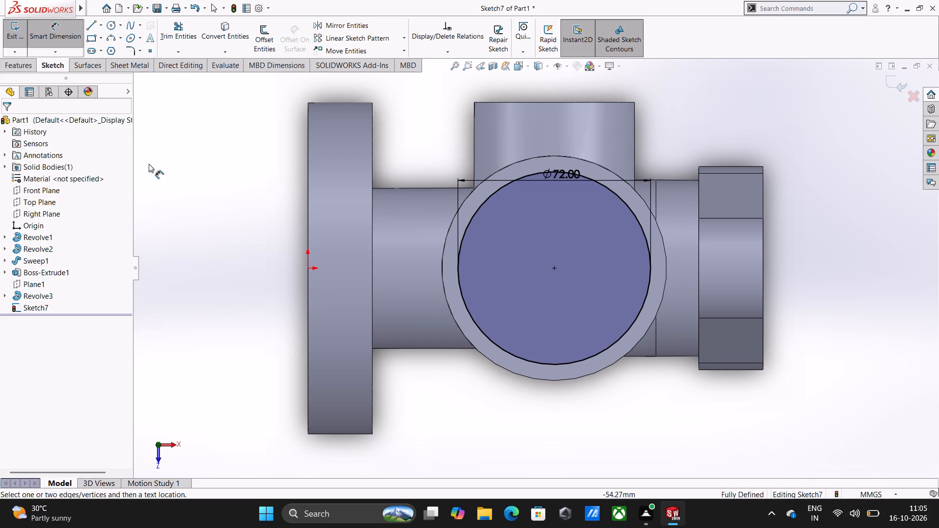
Cut-extrude the 72 mm circle to a blind depth of 3 mm into the top of the vertical cylinder.
left_click(30, 72)
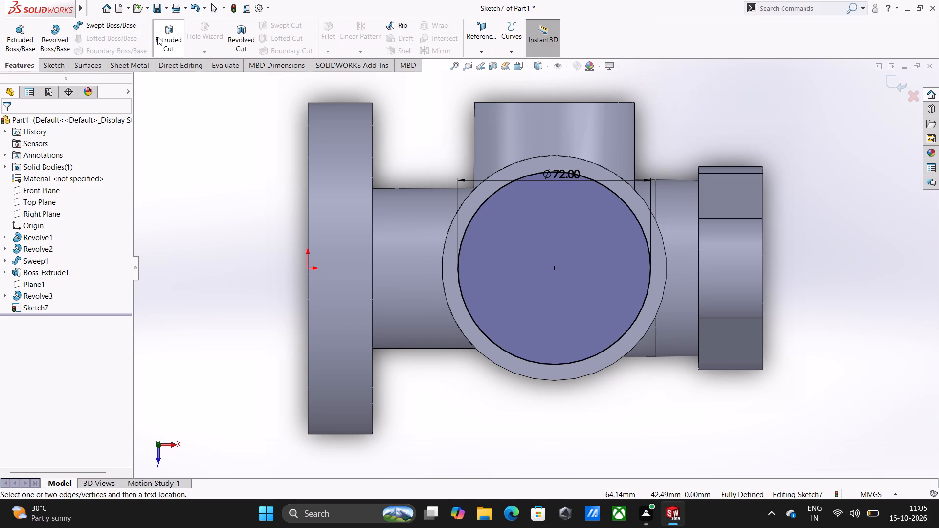
left_click(157, 37)
middle_click_drag(532, 282, 542, 207)
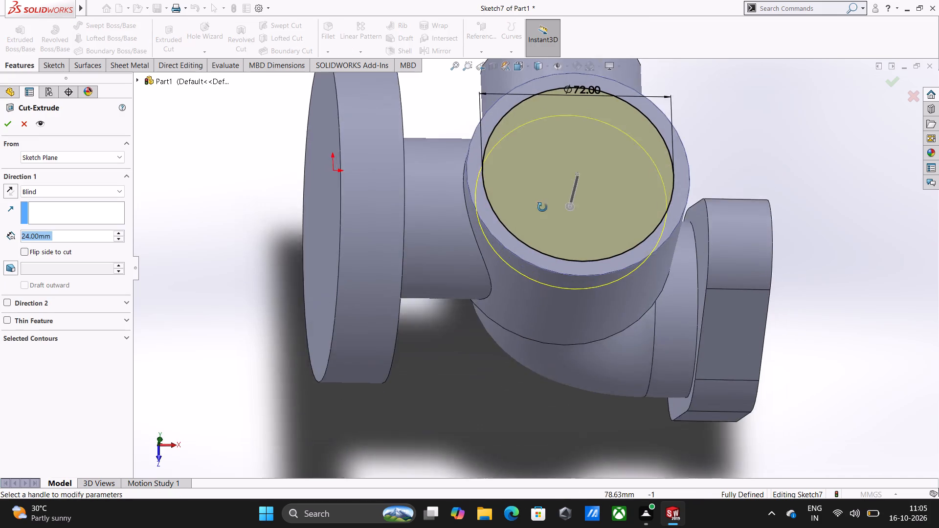
middle_click_drag(542, 207, 547, 193)
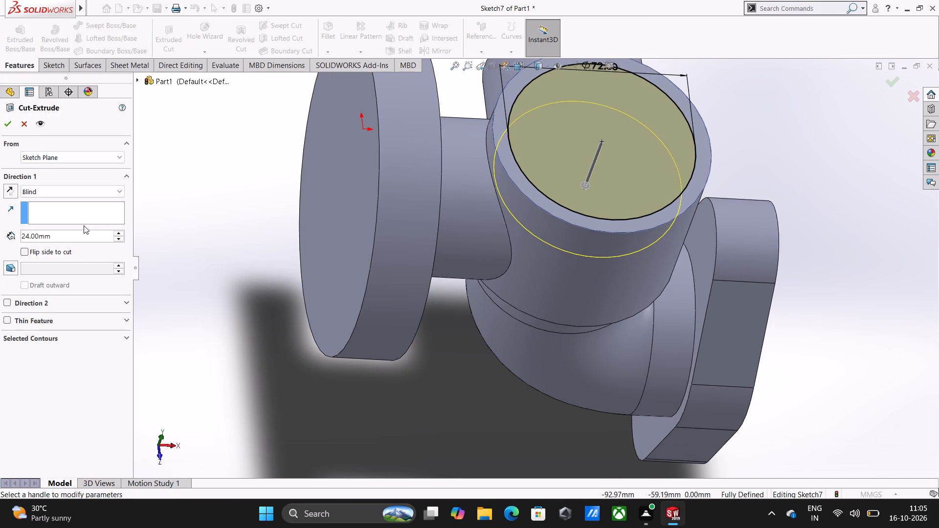
double_click(85, 236)
key("3")
key("Return")
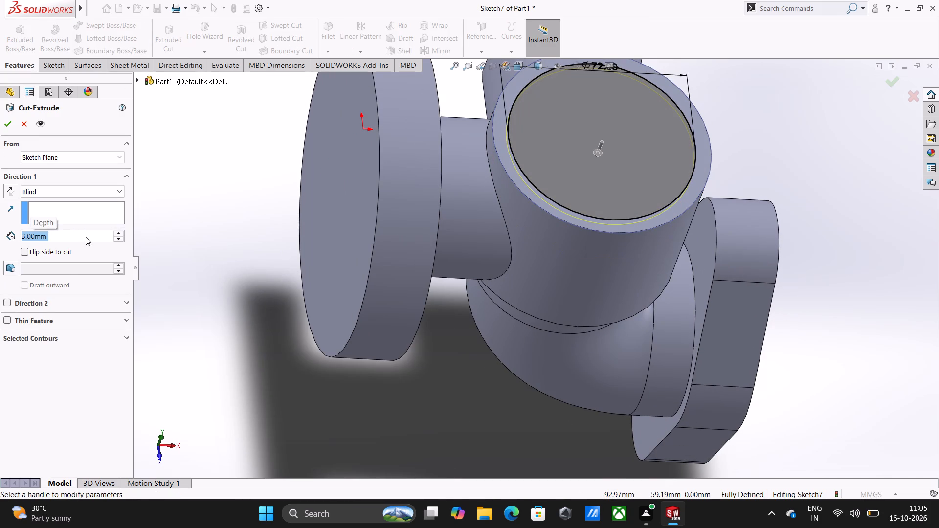
key("Return")
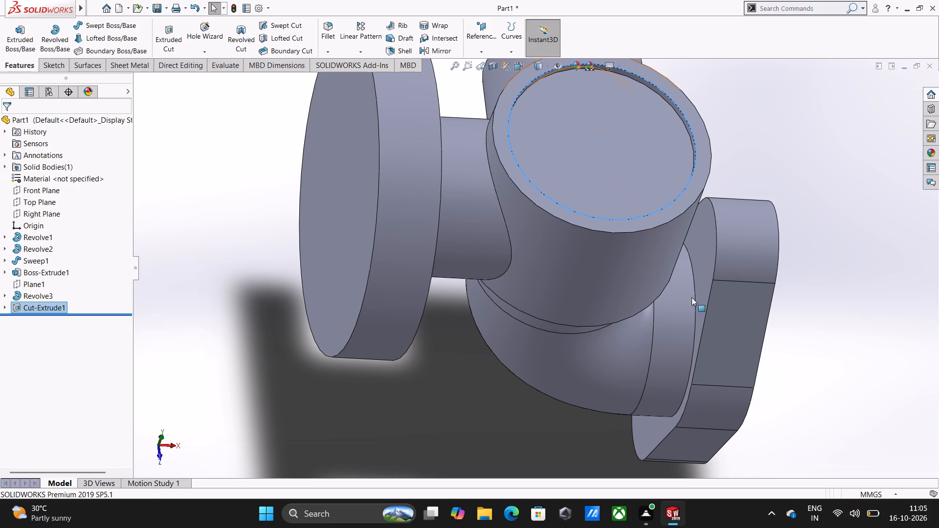
left_click(792, 160)
Set up a Hole Wizard straight tap with the ISO standard and the Bottoming Tapped Hole type.
middle_click_drag(704, 167, 687, 208)
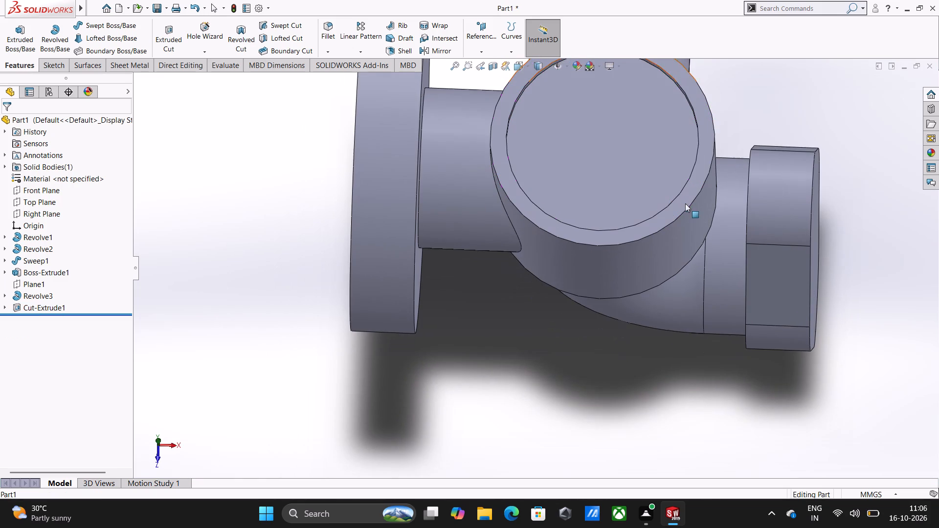
left_click(215, 46)
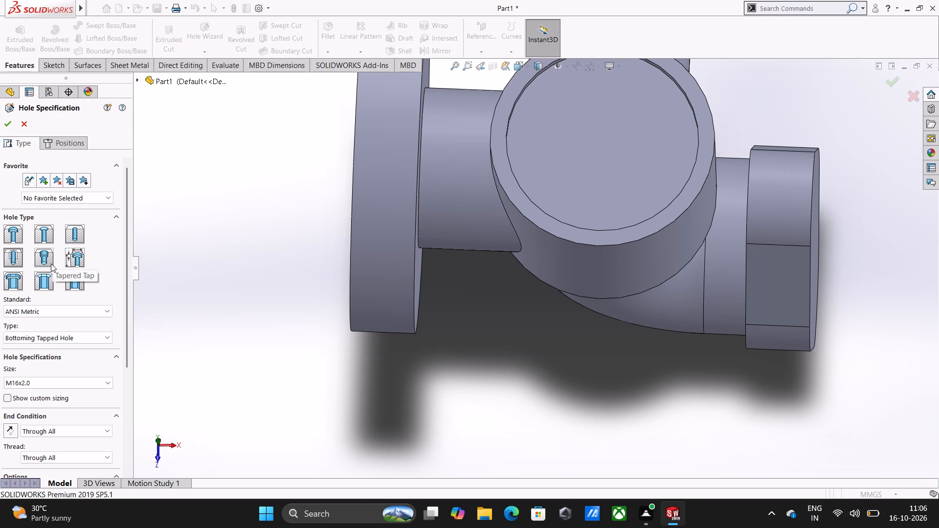
left_click(14, 263)
left_click(36, 335)
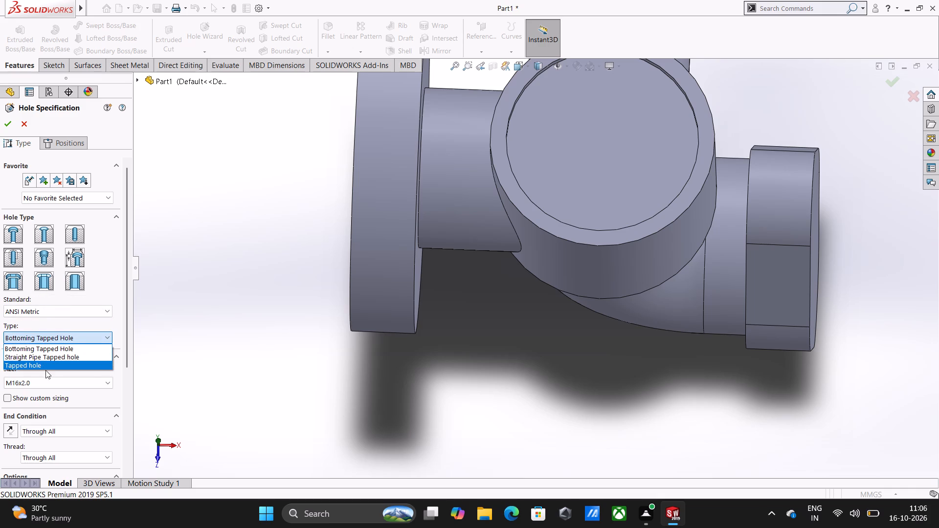
left_click(47, 367)
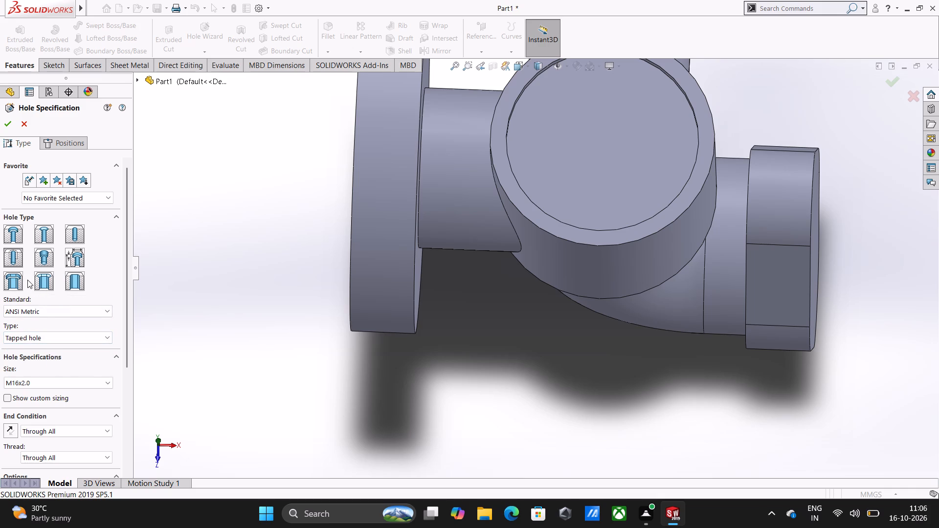
left_click(63, 312)
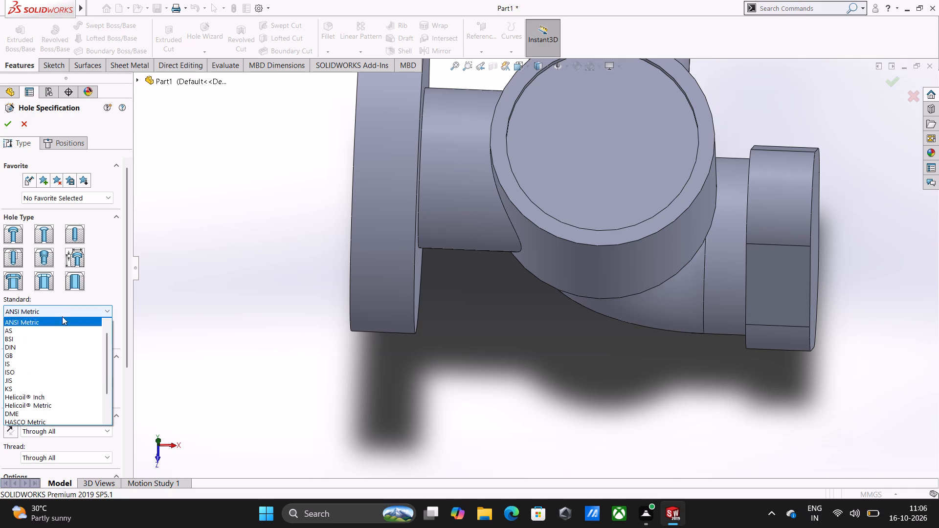
left_click(36, 376)
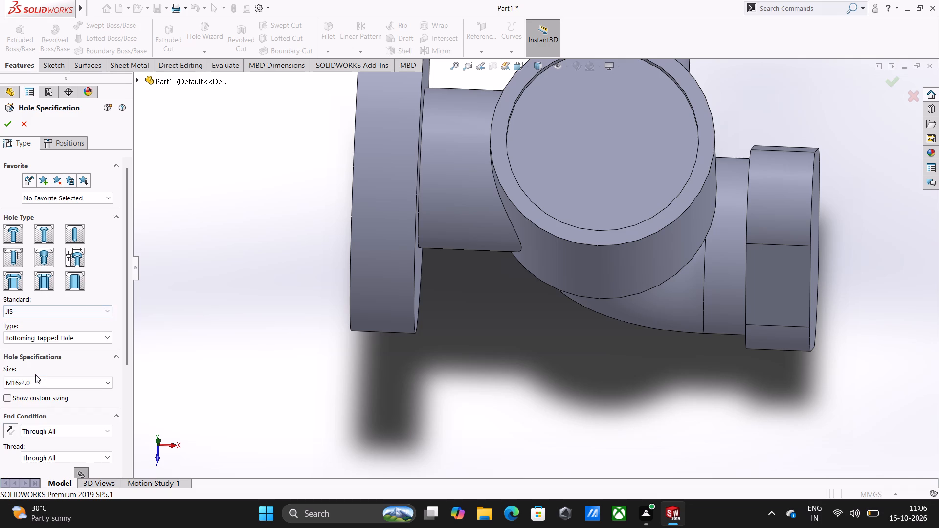
left_click(48, 316)
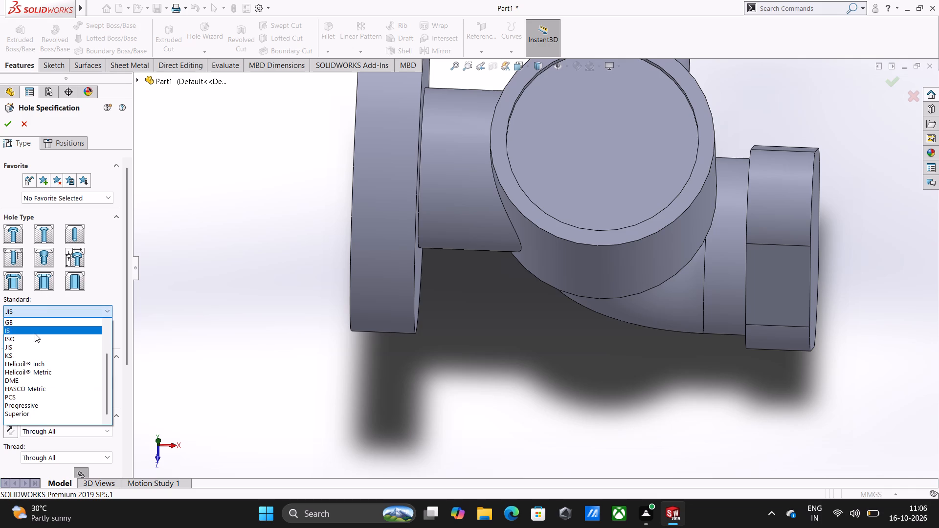
left_click(36, 339)
left_click(45, 340)
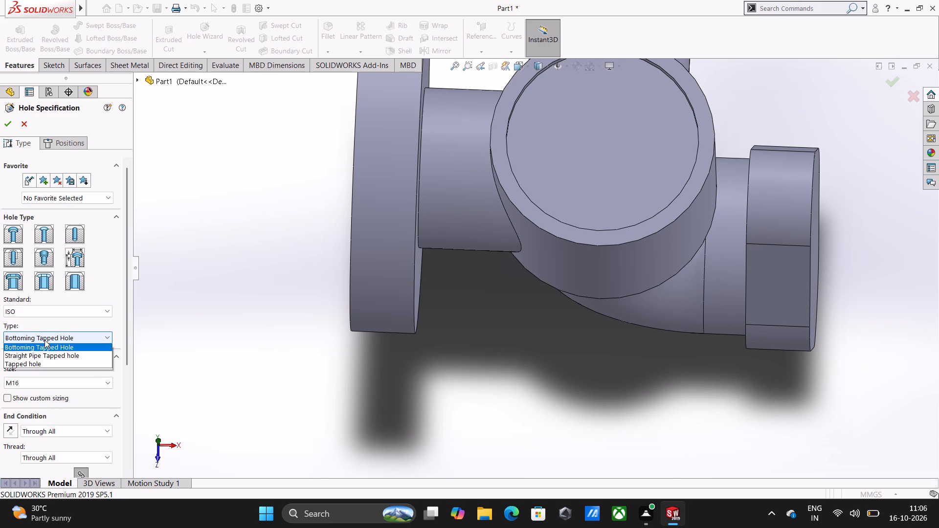
left_click(47, 351)
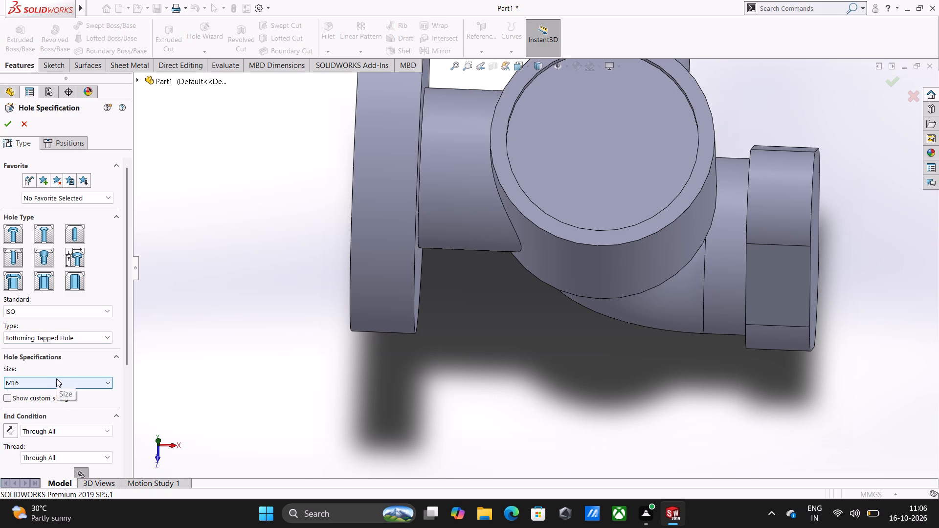
Set the tapped hole's size to M56.
left_click(87, 383)
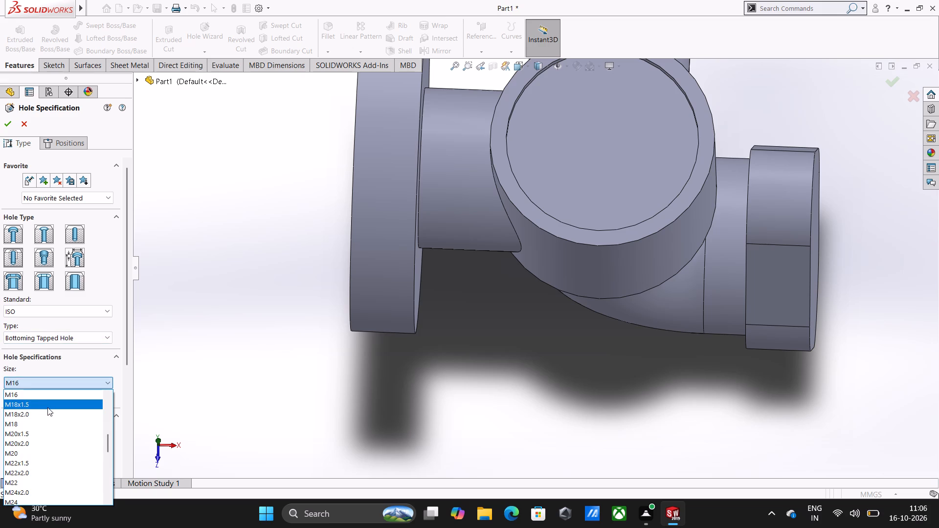
scroll(47, 408, "down", 9)
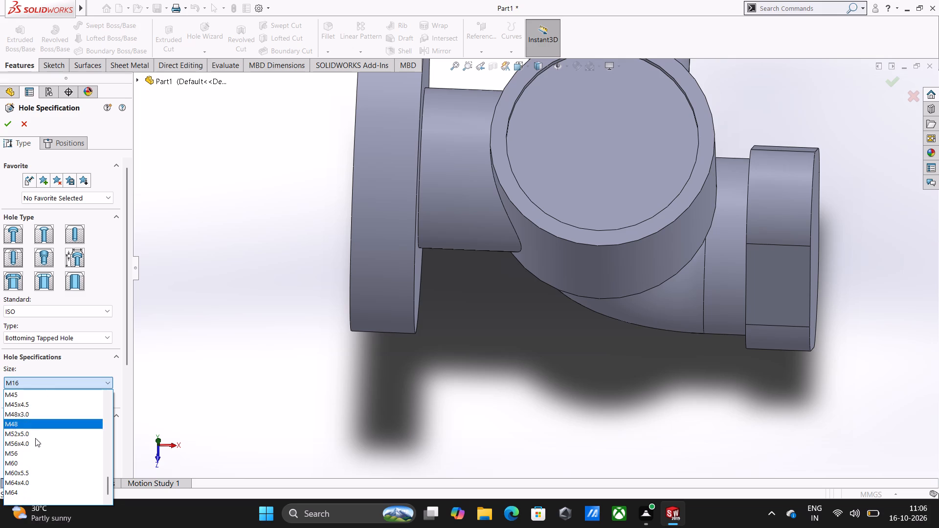
left_click(28, 455)
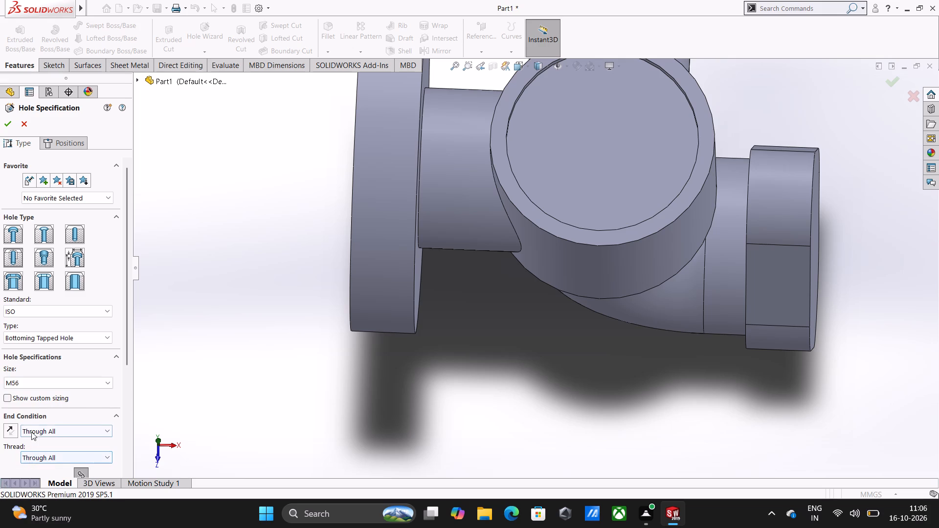
scroll(49, 413, "down", 1)
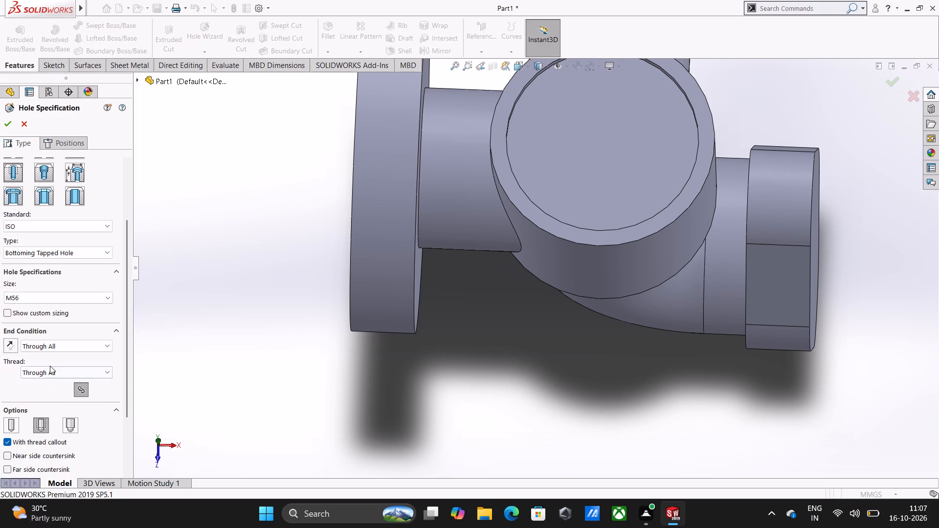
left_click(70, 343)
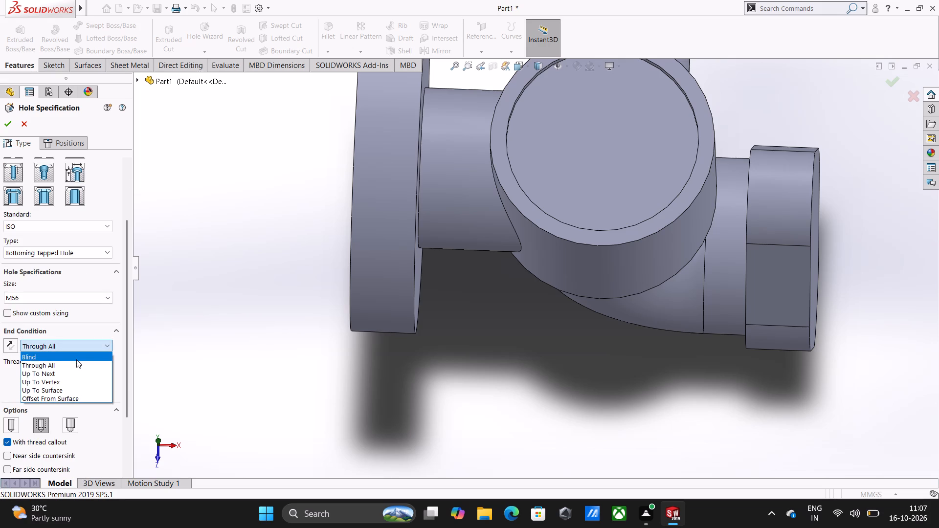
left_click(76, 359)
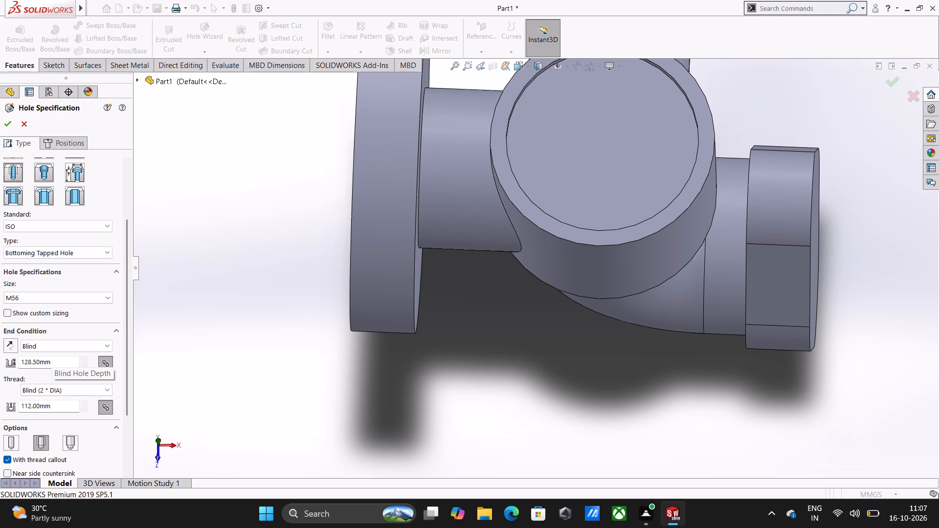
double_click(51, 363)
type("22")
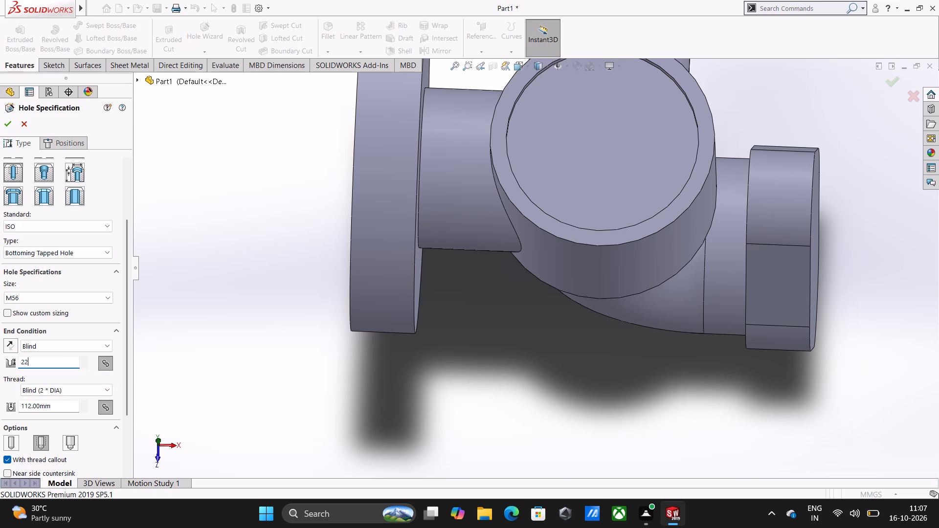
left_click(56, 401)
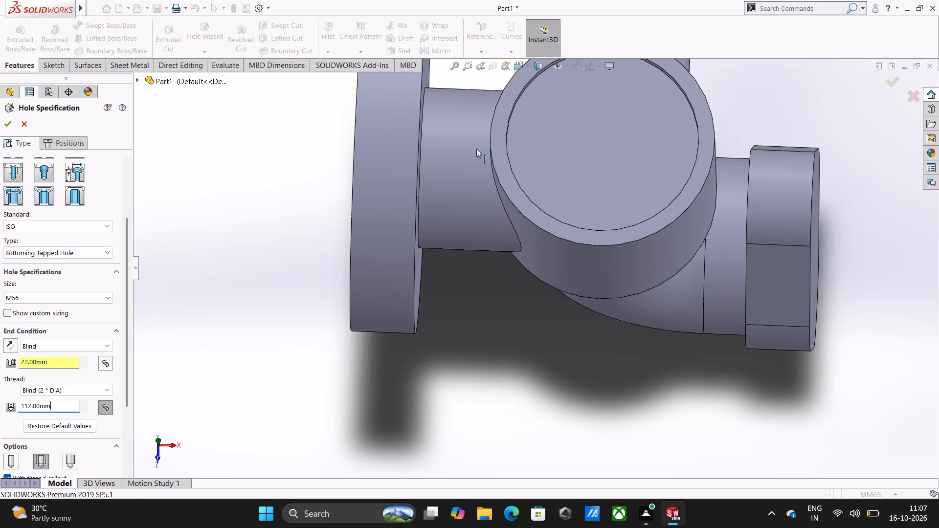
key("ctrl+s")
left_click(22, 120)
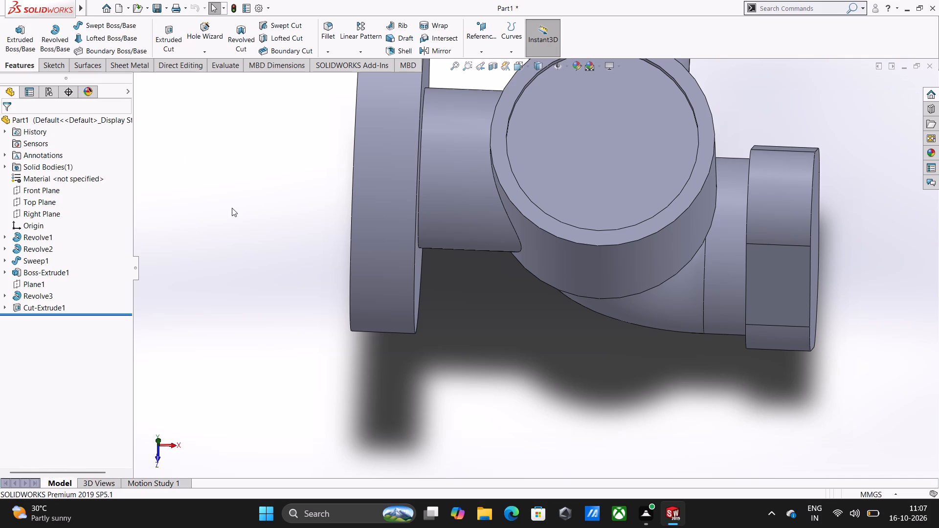
Start saving the part and create a new folder named "supply body assembly" in Documents.
key("ctrl+s")
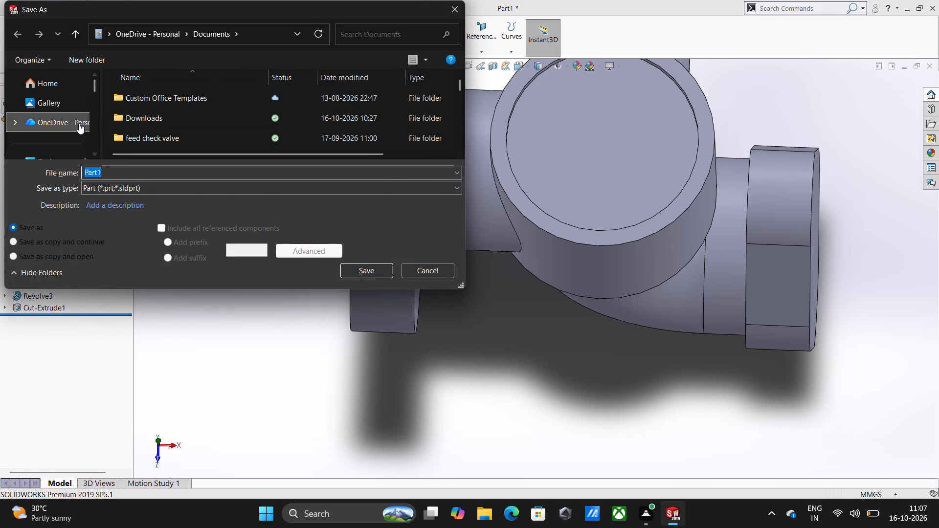
scroll(77, 121, "down", 2)
left_click(62, 100)
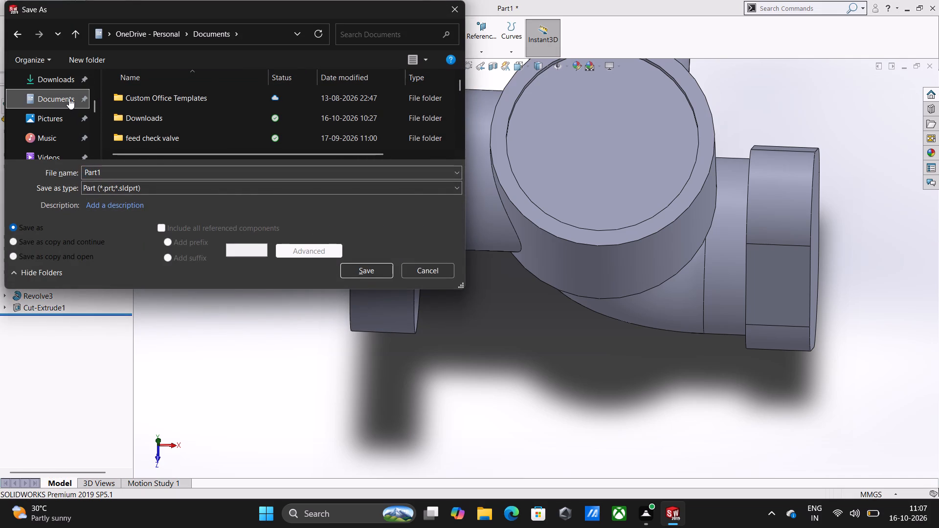
left_click(56, 96)
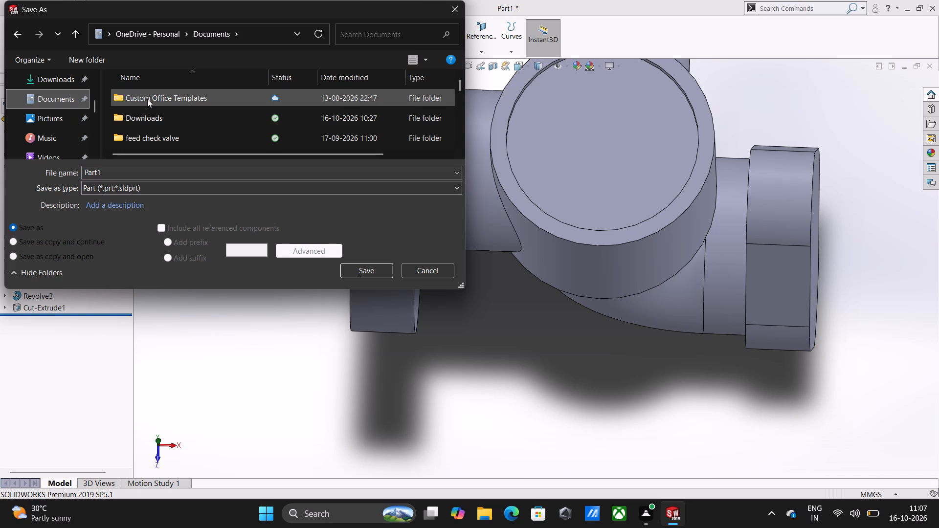
scroll(148, 99, "down", 2)
double_click(167, 119)
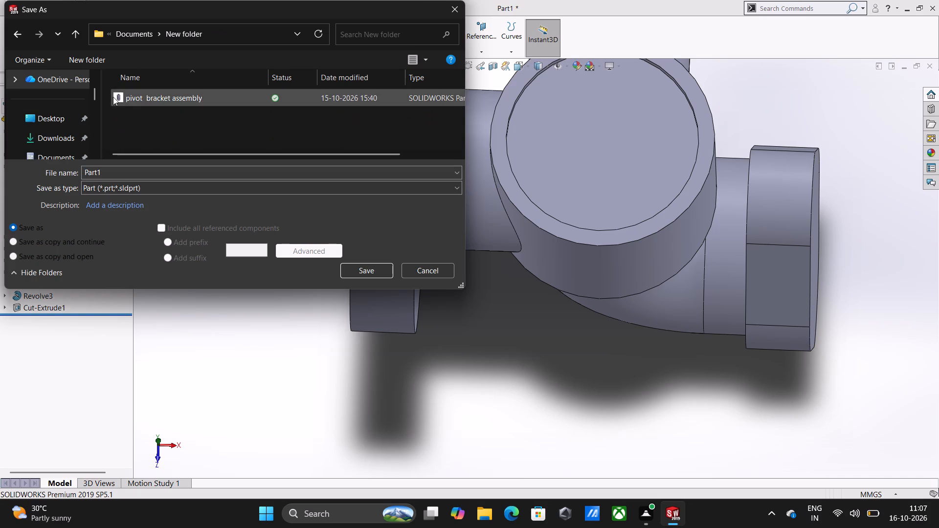
left_click(14, 37)
scroll(201, 138, "down", 1)
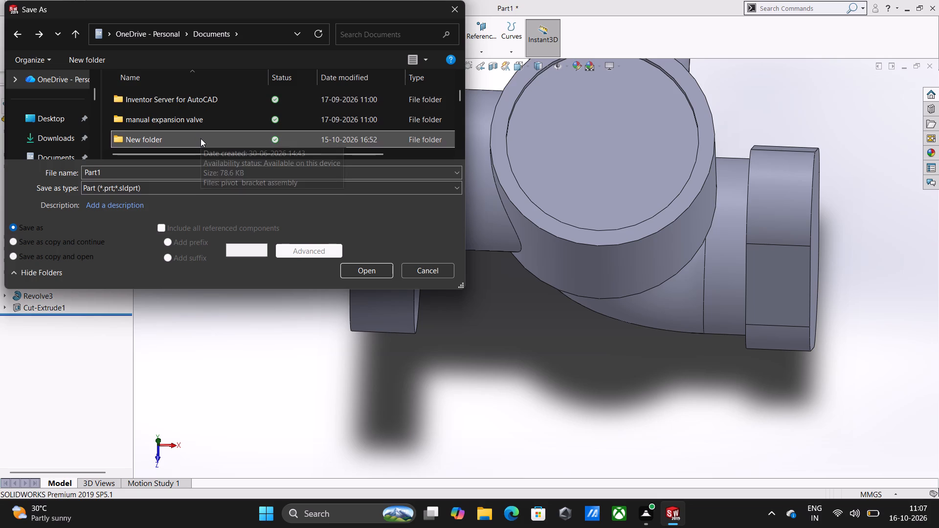
scroll(201, 138, "down", 1)
scroll(202, 138, "up", 4)
left_click(92, 66)
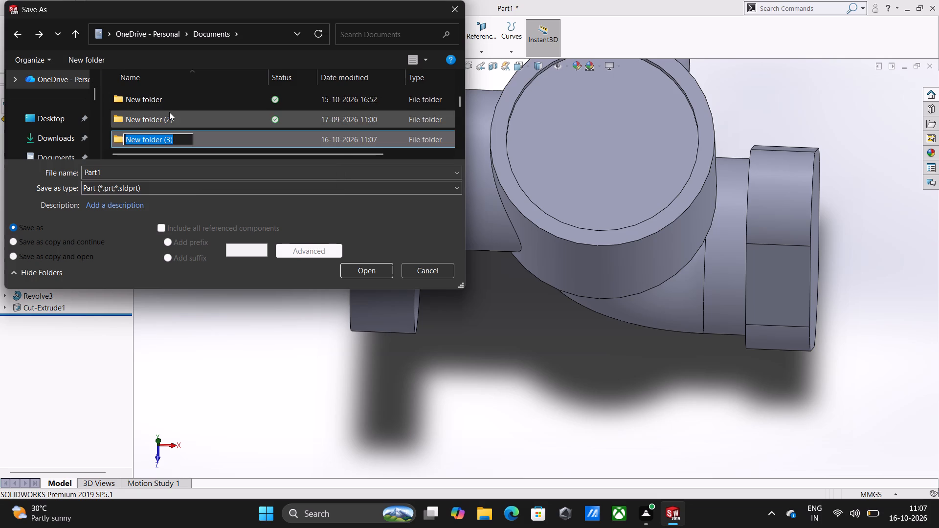
key("BackSpace")
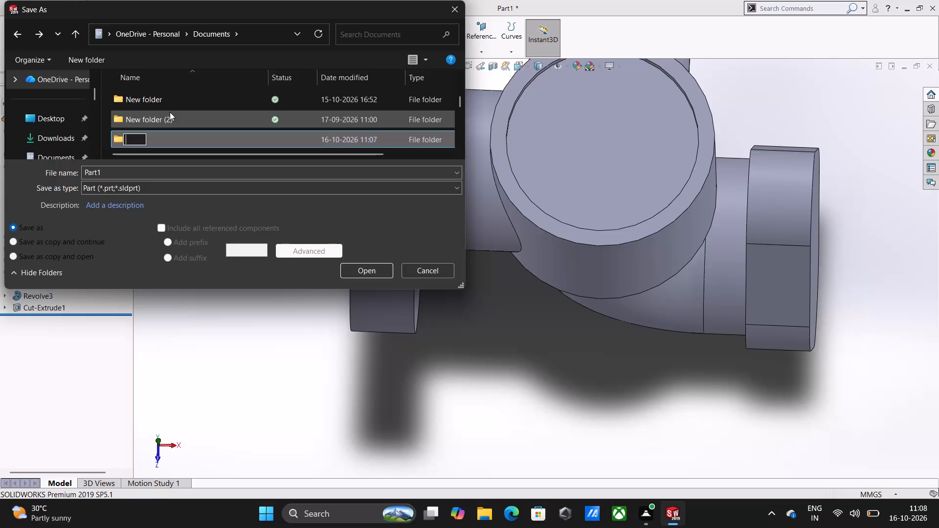
type("supply body a")
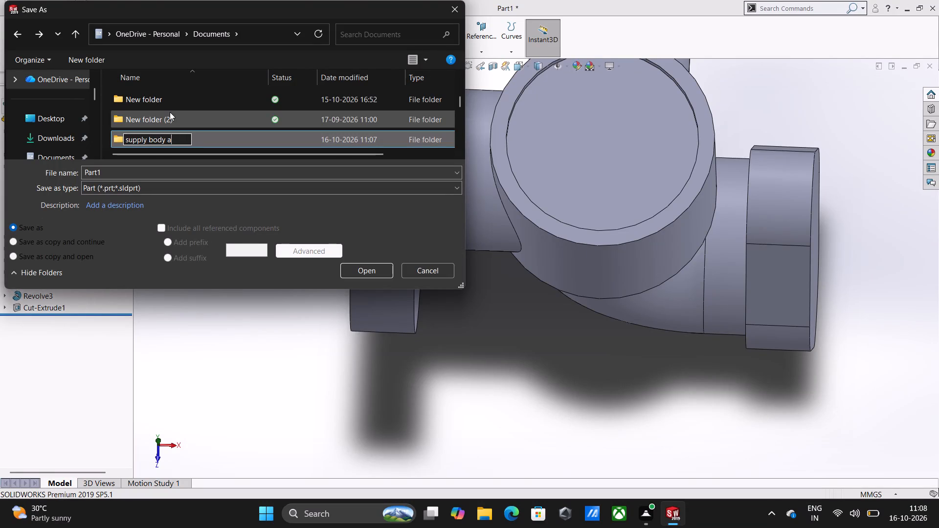
type("ss")
type("em")
type("bly")
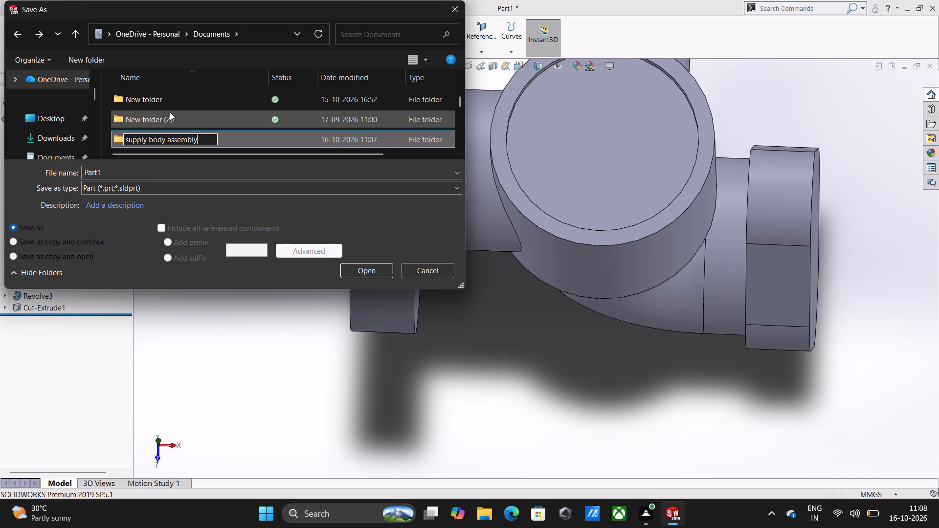
key("Return")
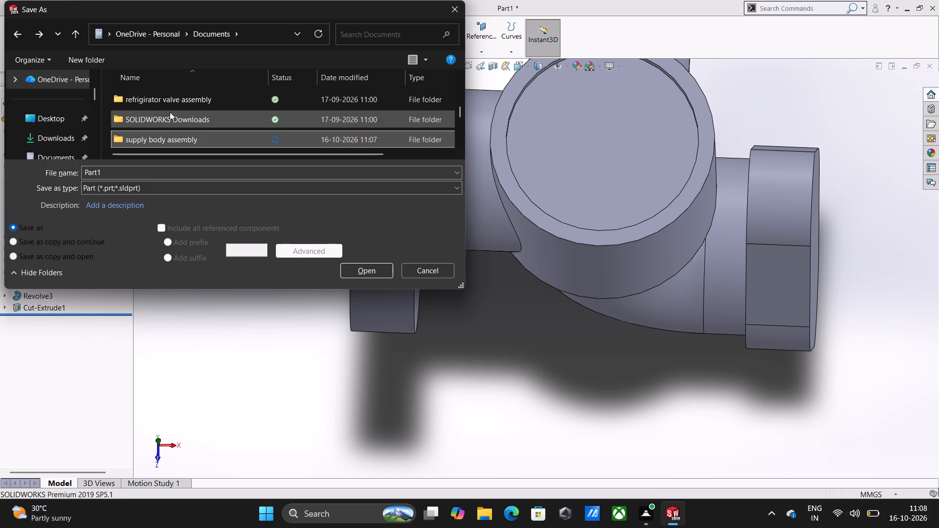
Save the part in the "supply body assembly" folder under the name "Part1 body", rebuilding the document before saving.
double_click(224, 134)
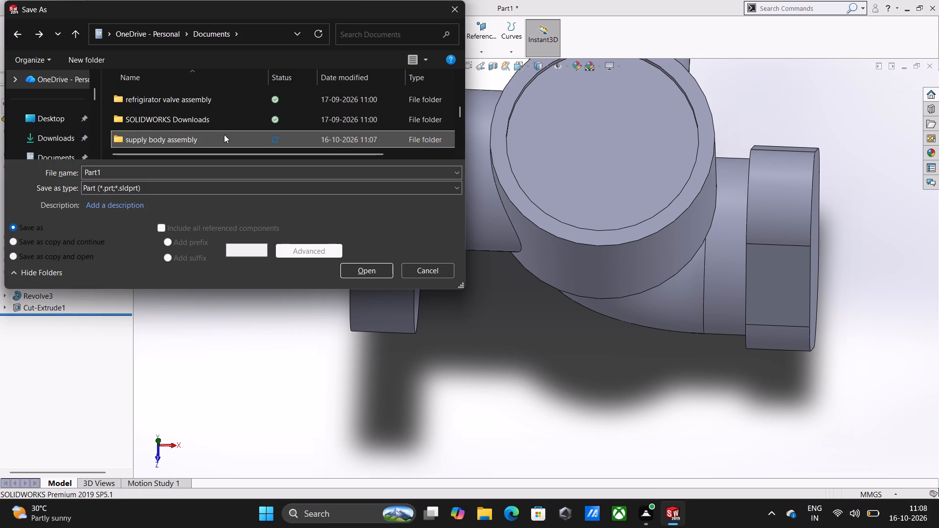
left_click(224, 174)
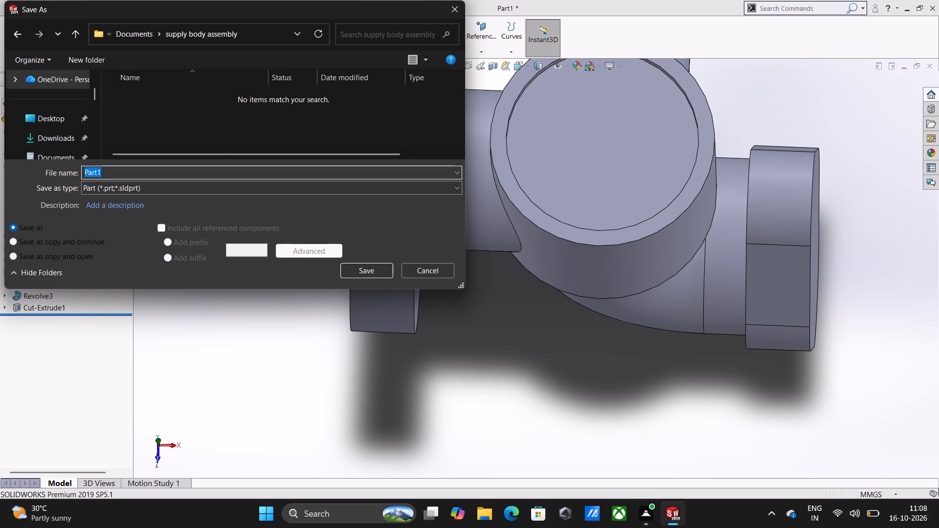
left_click(137, 142)
left_click(224, 173)
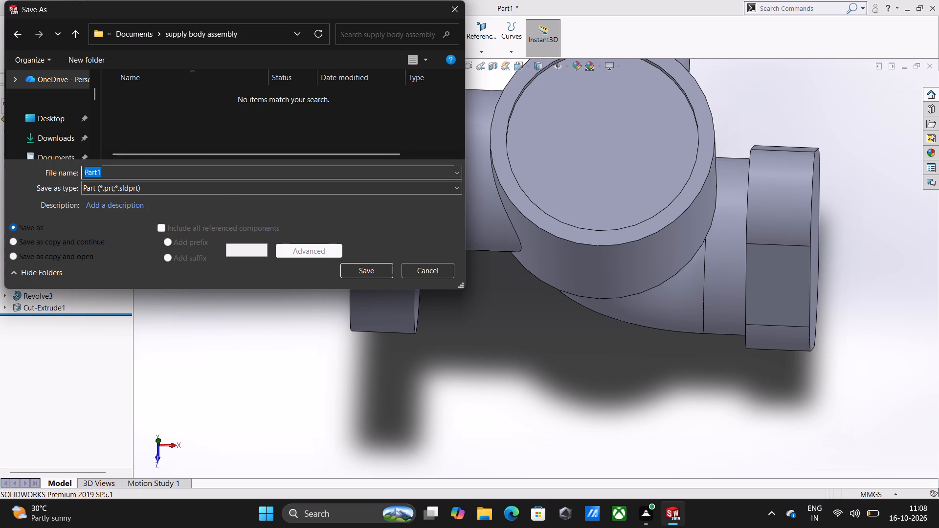
left_click(224, 173)
key("space")
type("body")
key("Return")
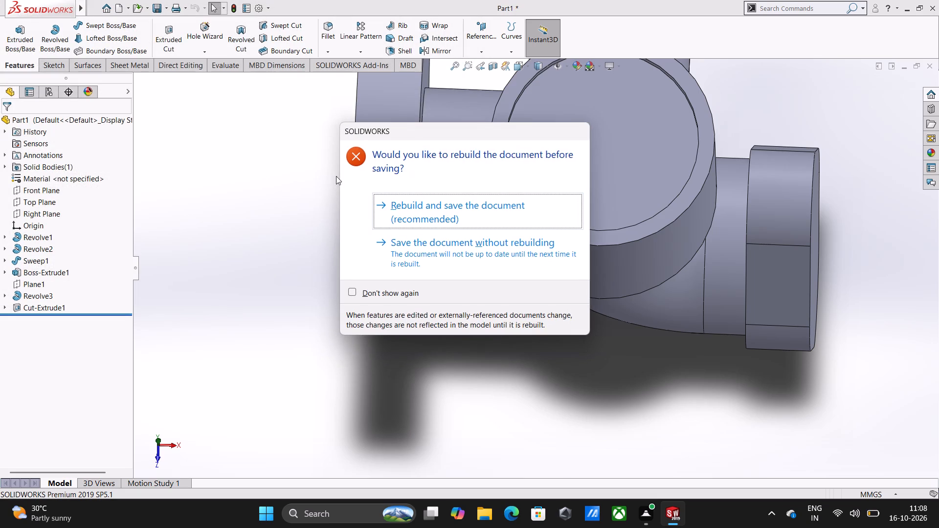
left_click(458, 212)
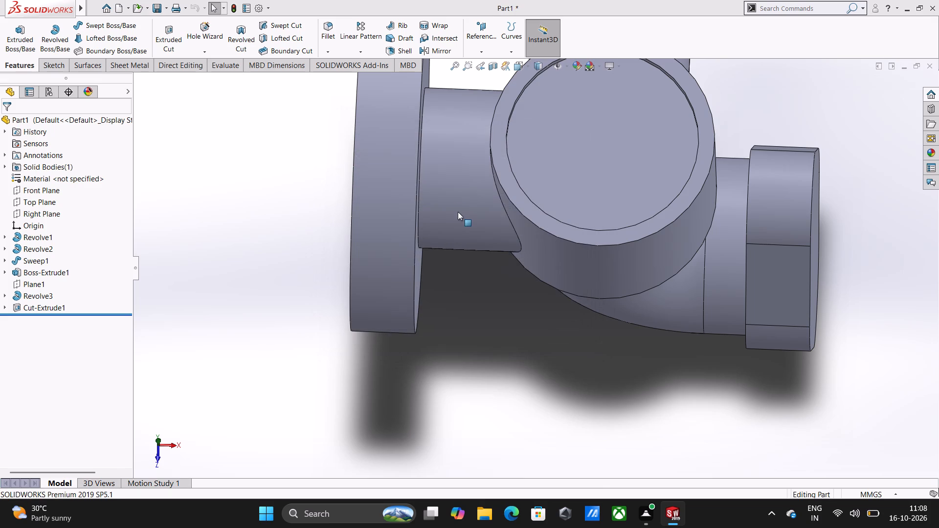
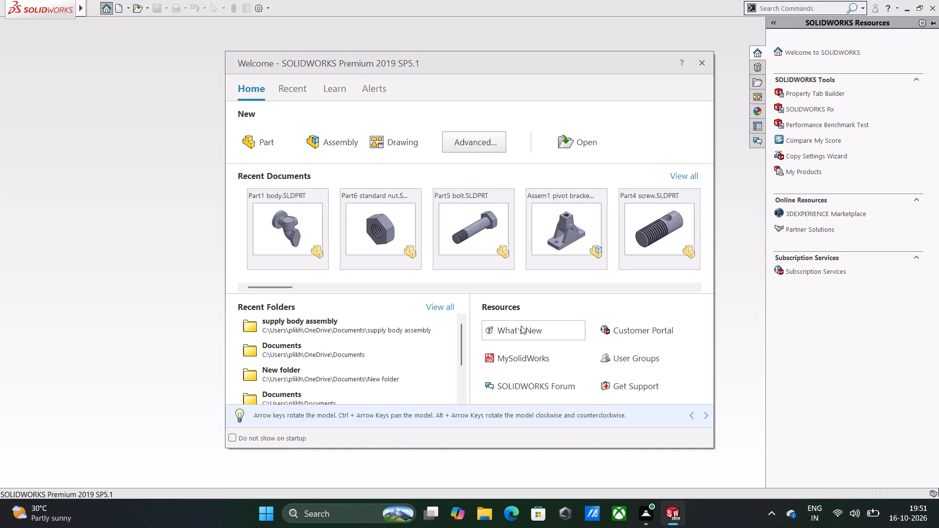
Reopen the recent part "Part1 body" and orient the model to face the recess on top of the body.
left_click(288, 245)
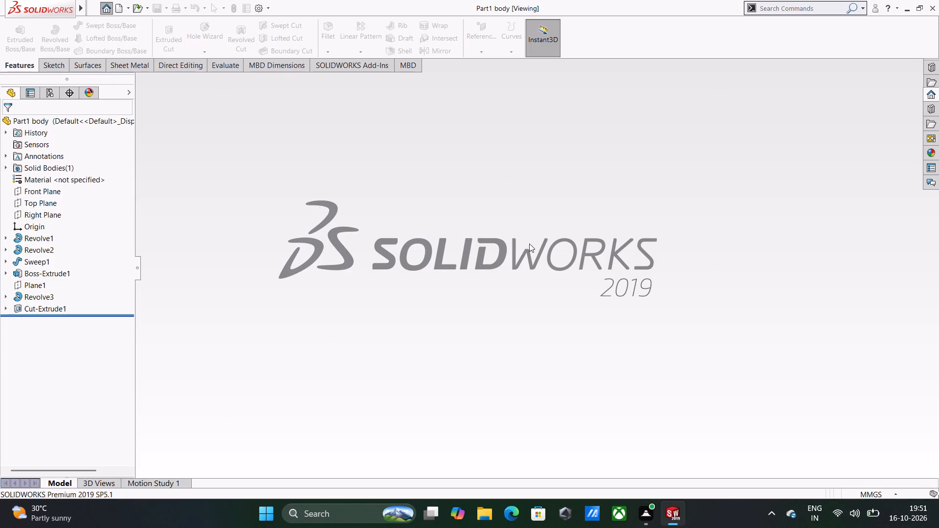
middle_click_drag(637, 279, 614, 264)
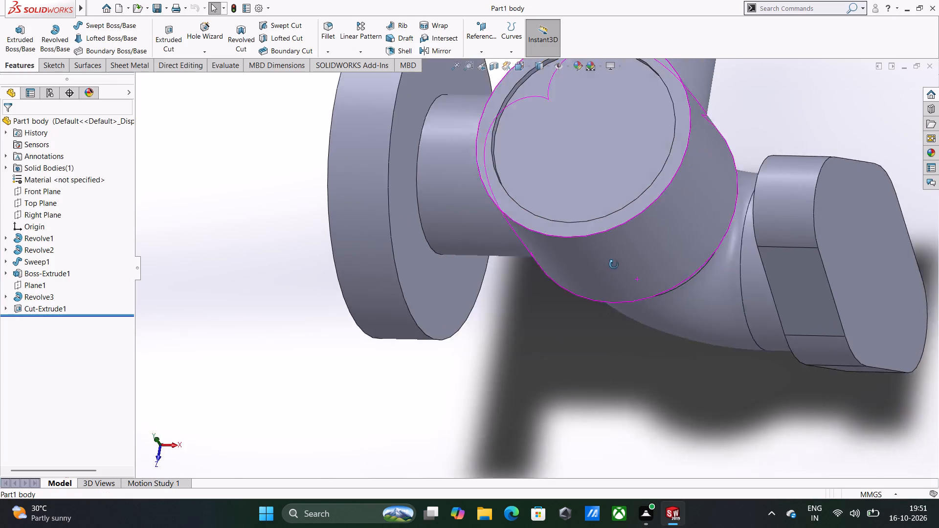
middle_click_drag(614, 264, 658, 181)
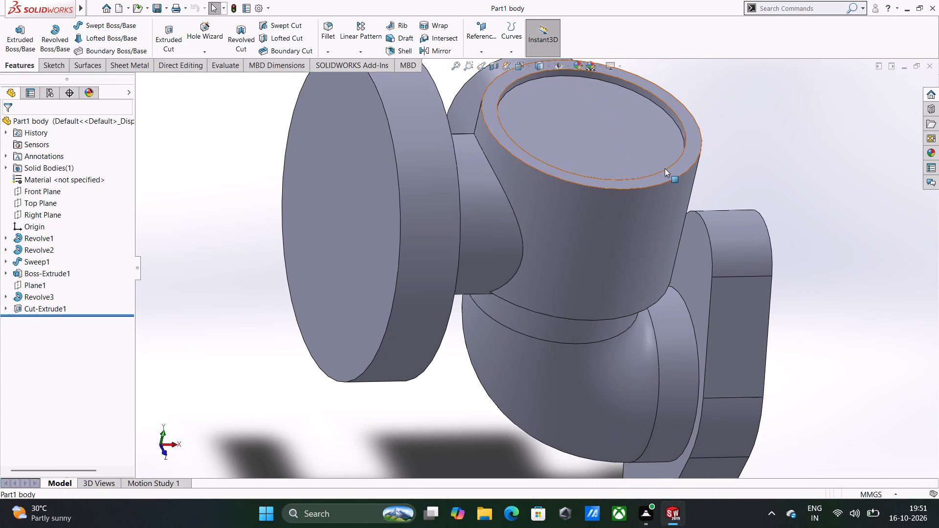
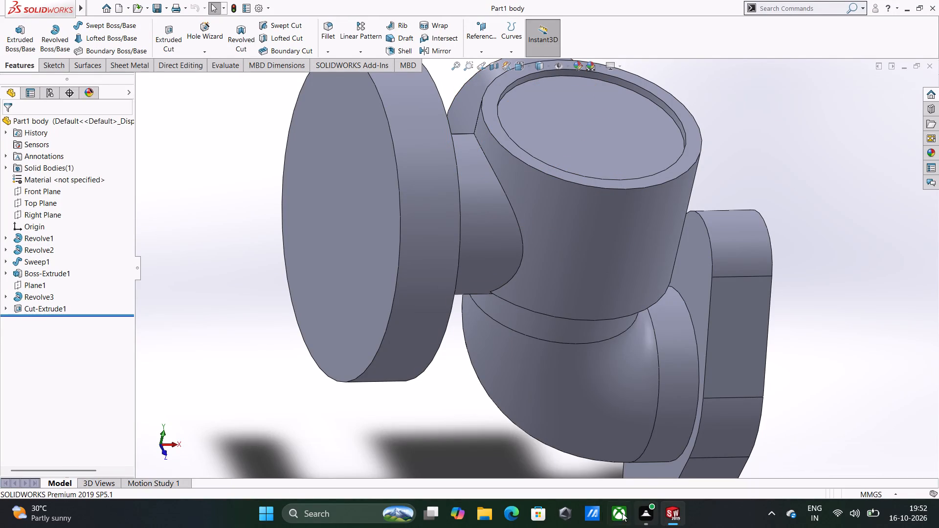
Switch to Microsoft Edge in a reduced window over the model and open the earlier youtube search.
left_click(516, 513)
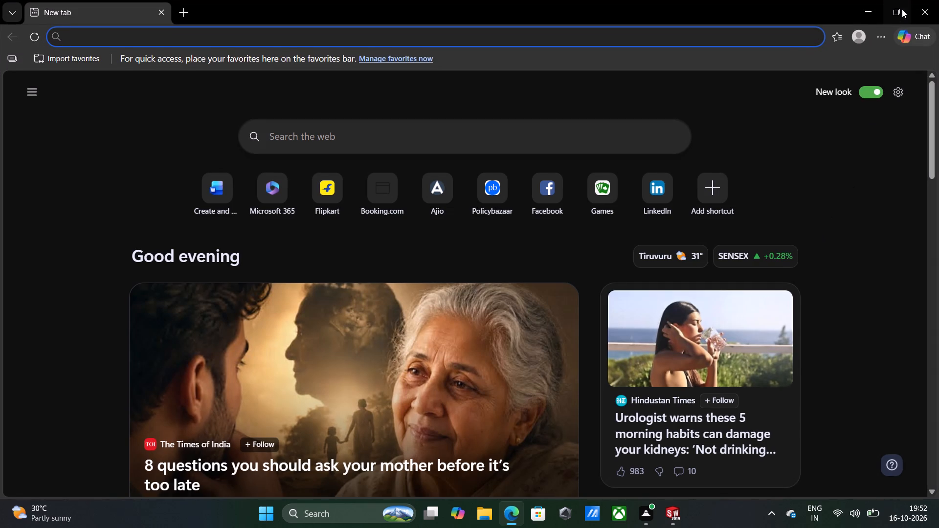
left_click(902, 9)
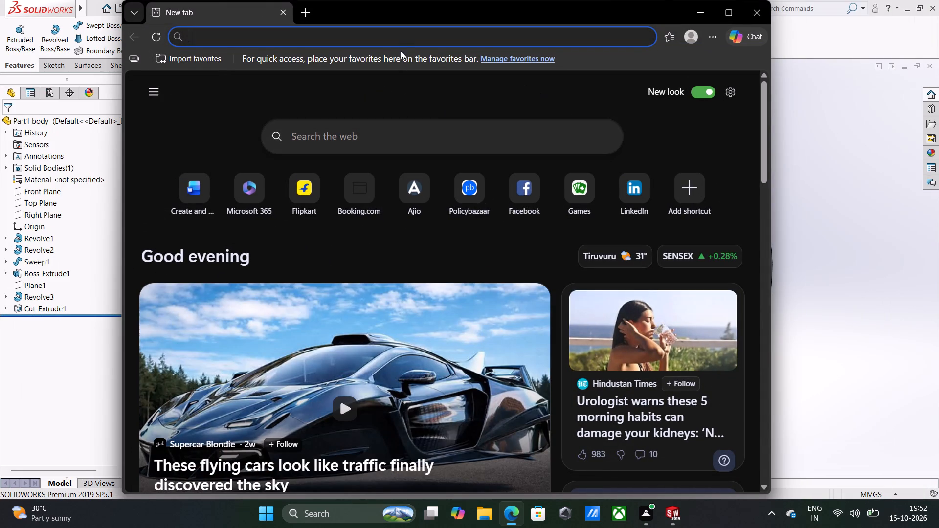
left_click(401, 38)
left_click(390, 55)
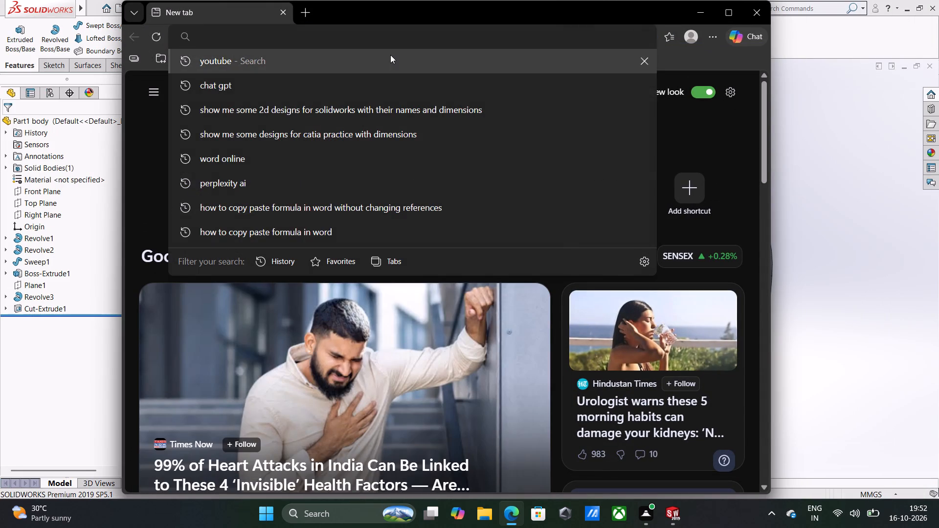
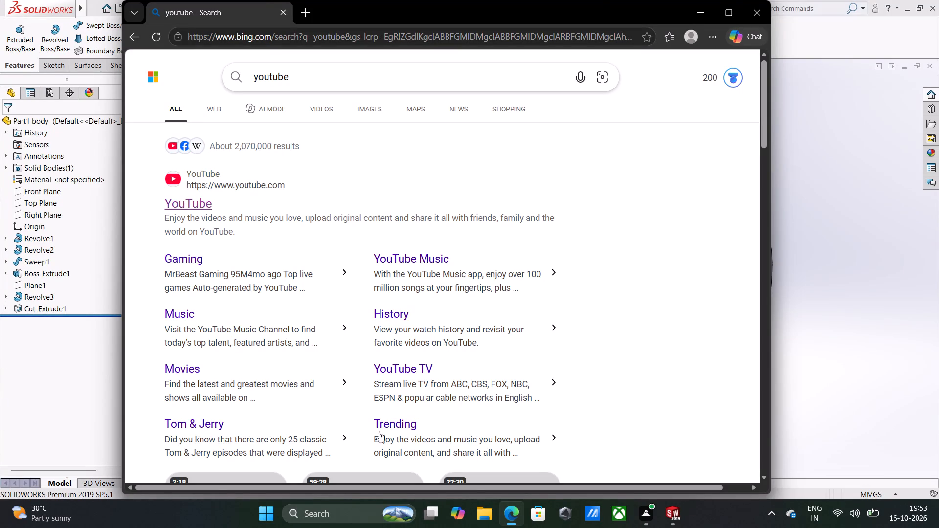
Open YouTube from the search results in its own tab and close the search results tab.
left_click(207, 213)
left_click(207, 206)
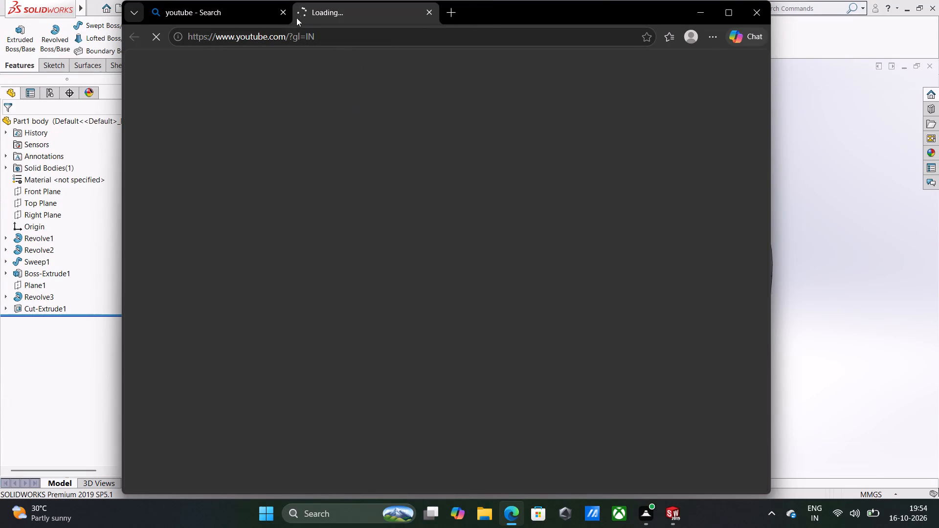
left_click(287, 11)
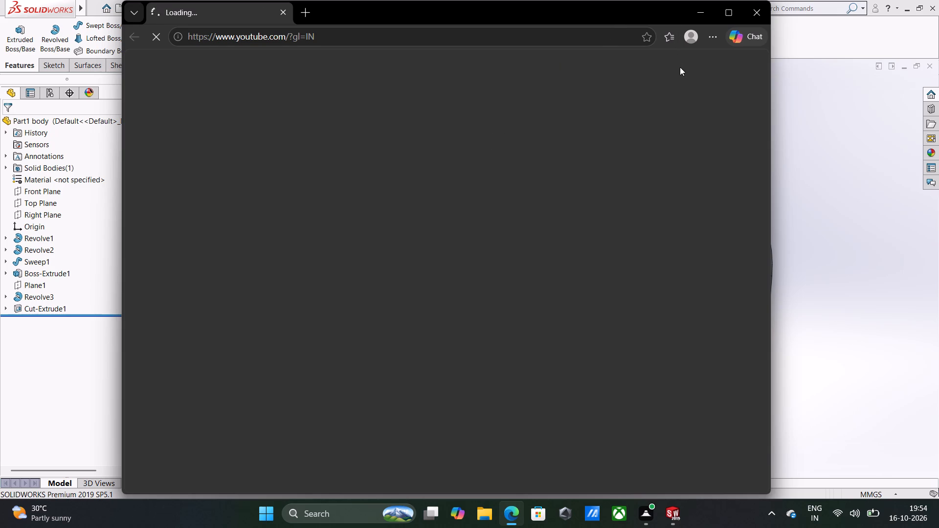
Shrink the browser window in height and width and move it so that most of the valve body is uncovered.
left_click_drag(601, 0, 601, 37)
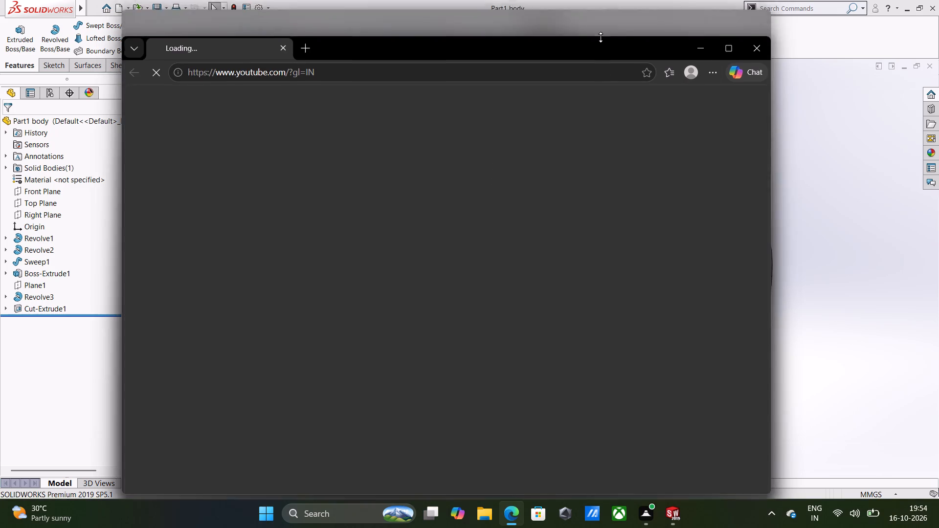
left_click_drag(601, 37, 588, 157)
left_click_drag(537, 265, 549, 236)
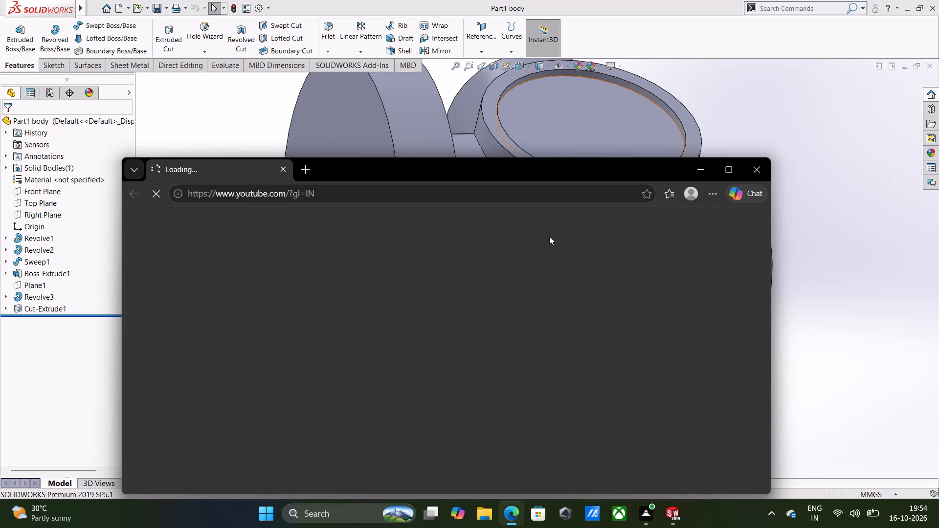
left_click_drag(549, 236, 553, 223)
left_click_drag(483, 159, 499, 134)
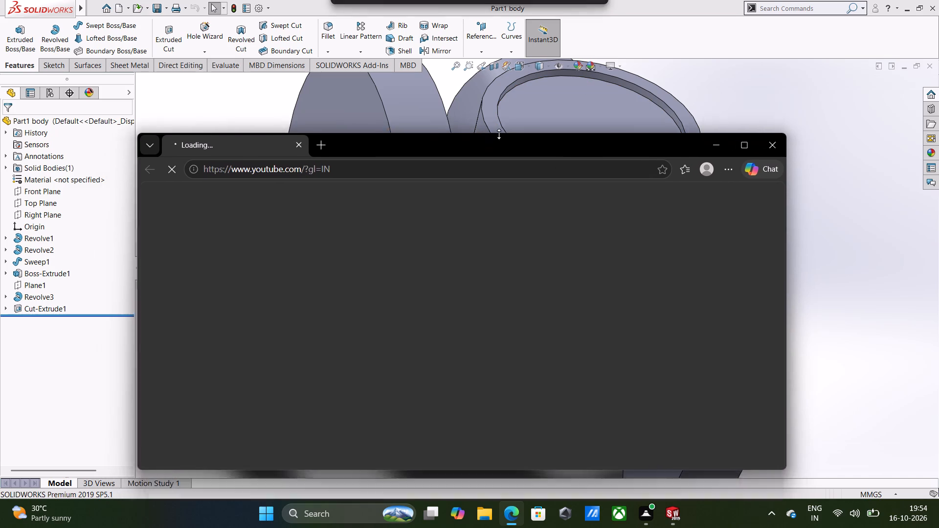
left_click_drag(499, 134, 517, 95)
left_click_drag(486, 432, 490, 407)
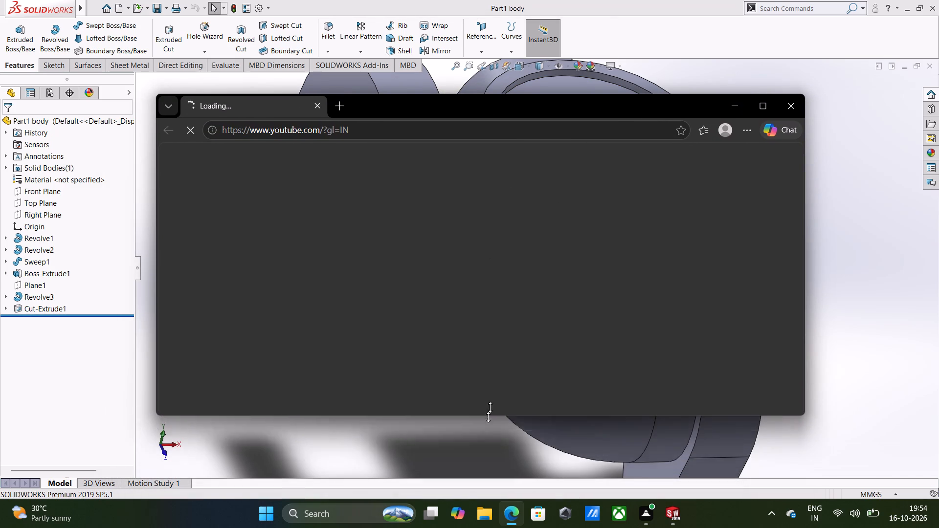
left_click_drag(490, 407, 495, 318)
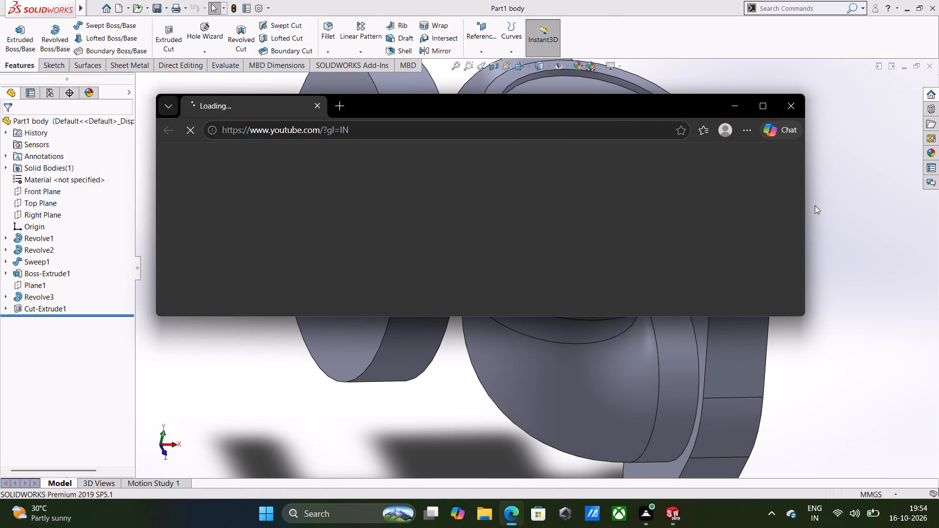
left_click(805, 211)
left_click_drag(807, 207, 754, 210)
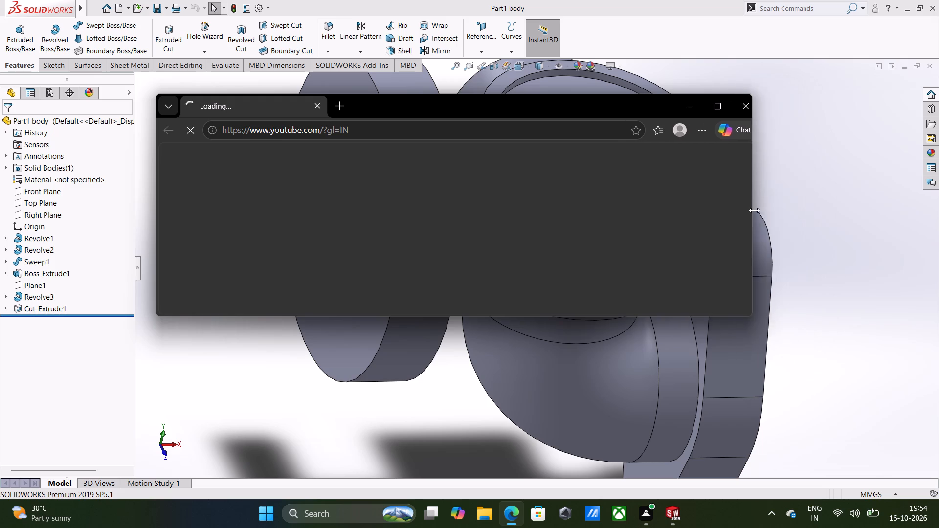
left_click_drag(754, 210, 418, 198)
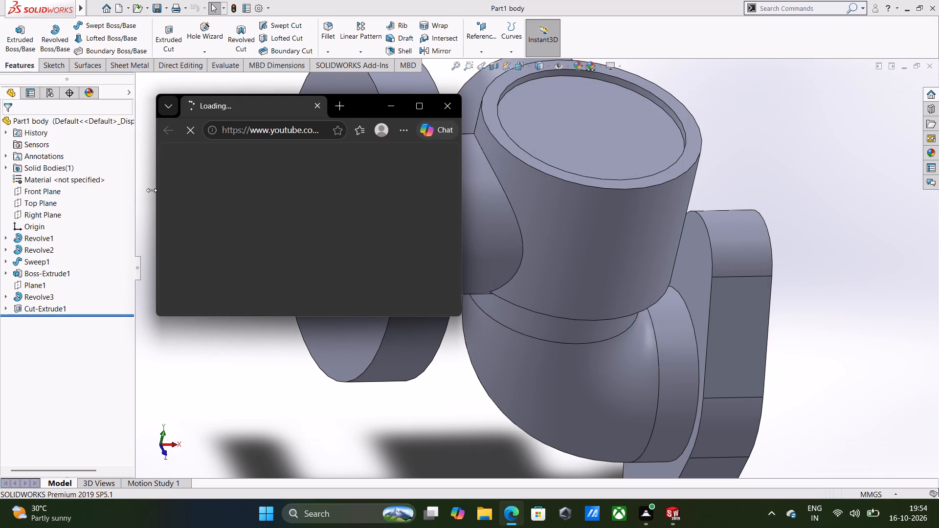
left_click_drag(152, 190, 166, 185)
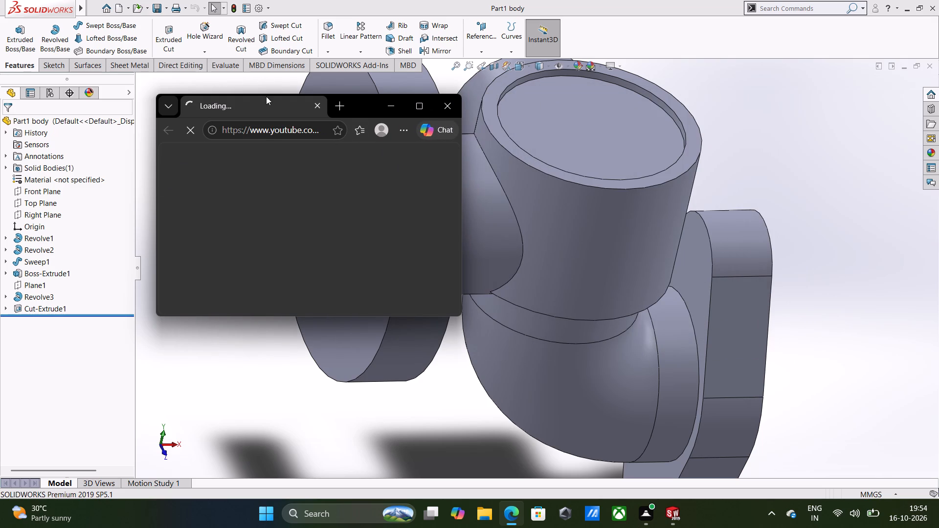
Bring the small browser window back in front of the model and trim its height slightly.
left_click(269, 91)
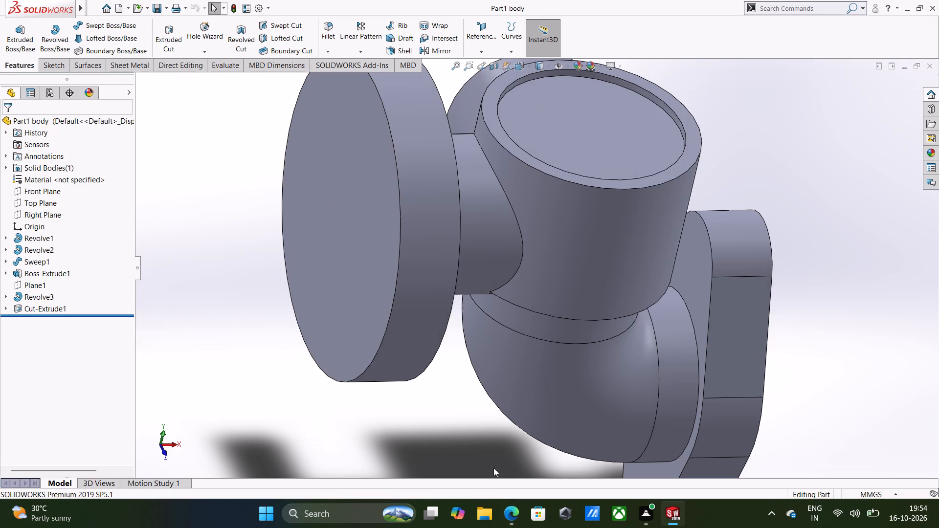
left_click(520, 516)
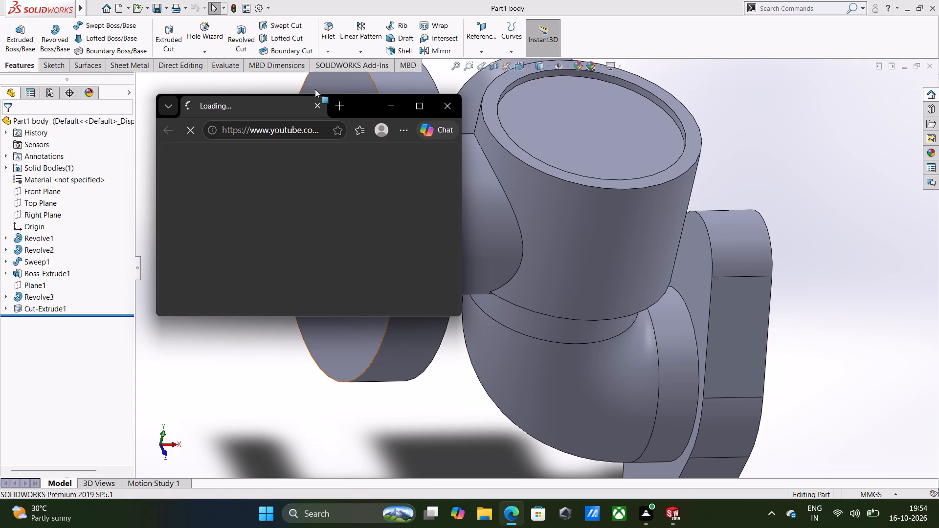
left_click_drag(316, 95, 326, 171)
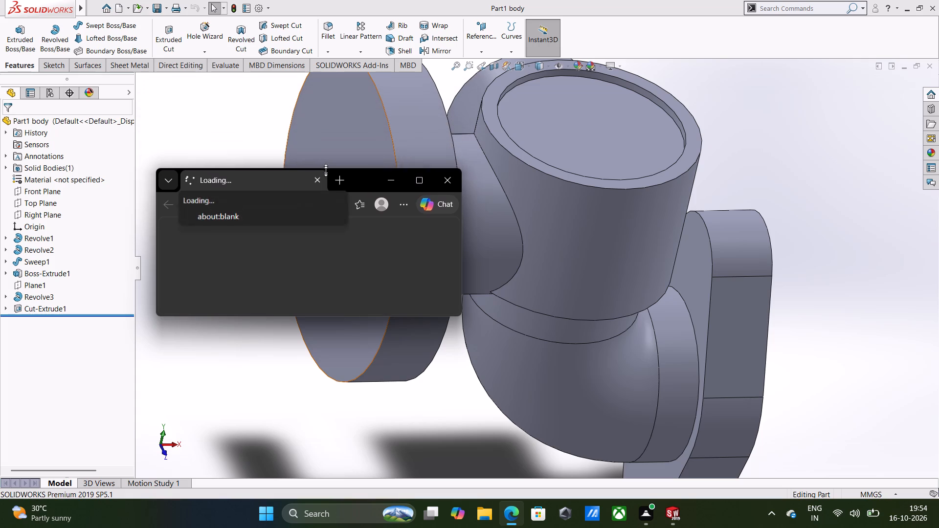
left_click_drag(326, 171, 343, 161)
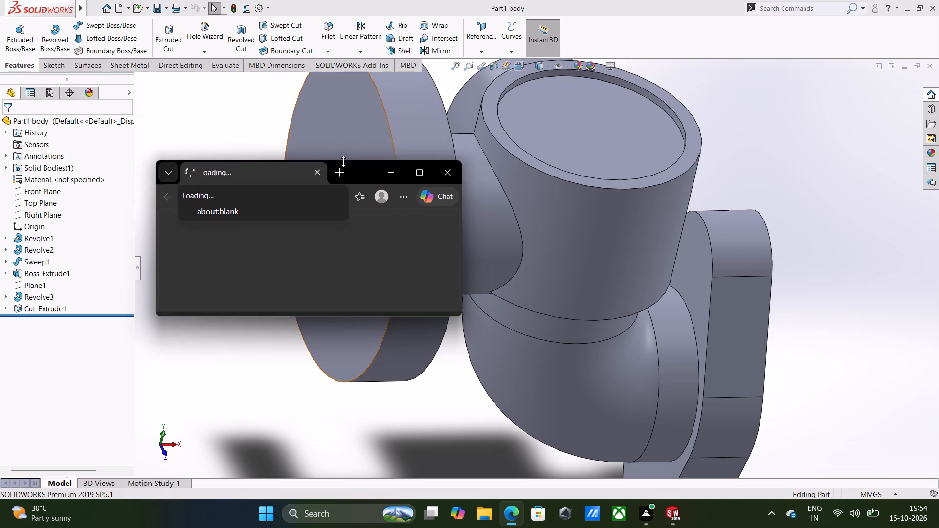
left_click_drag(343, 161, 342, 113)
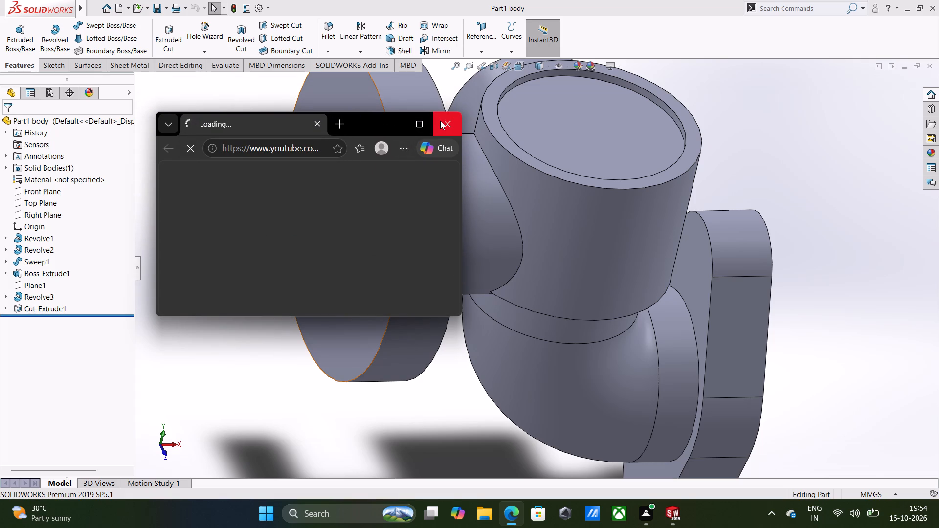
Close the browser window and return to the Part1 body model in SOLIDWORKS.
left_click(440, 121)
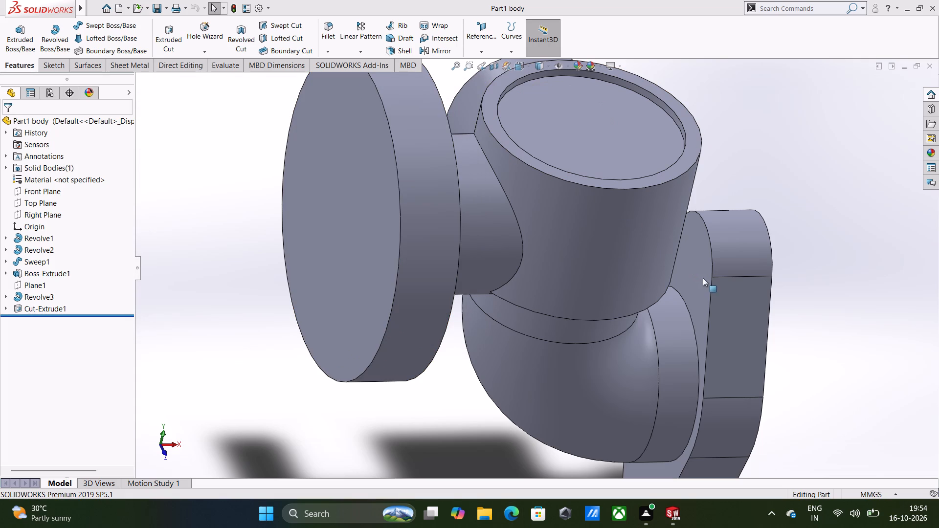
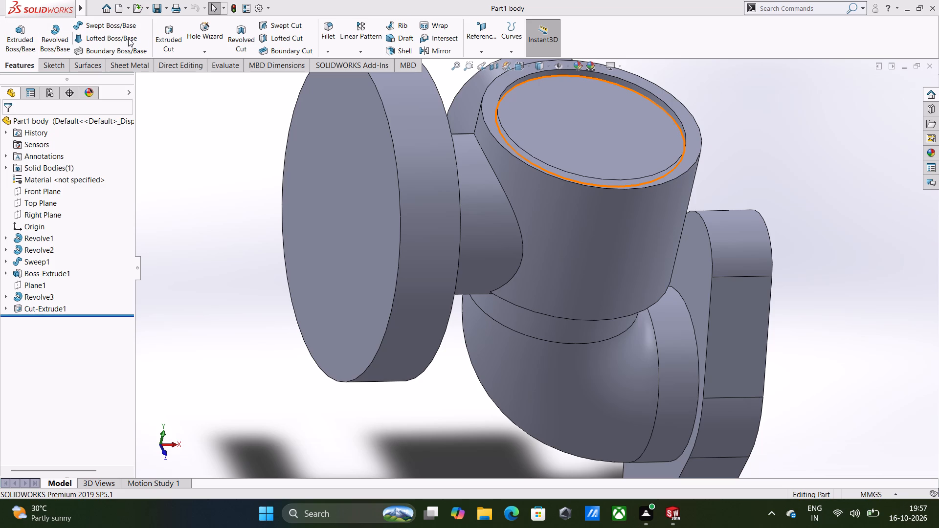
Define an M56 straight tapped hole with the Hole Wizard, blind, with 22 mm hole depth and 22 mm thread depth.
left_click(193, 33)
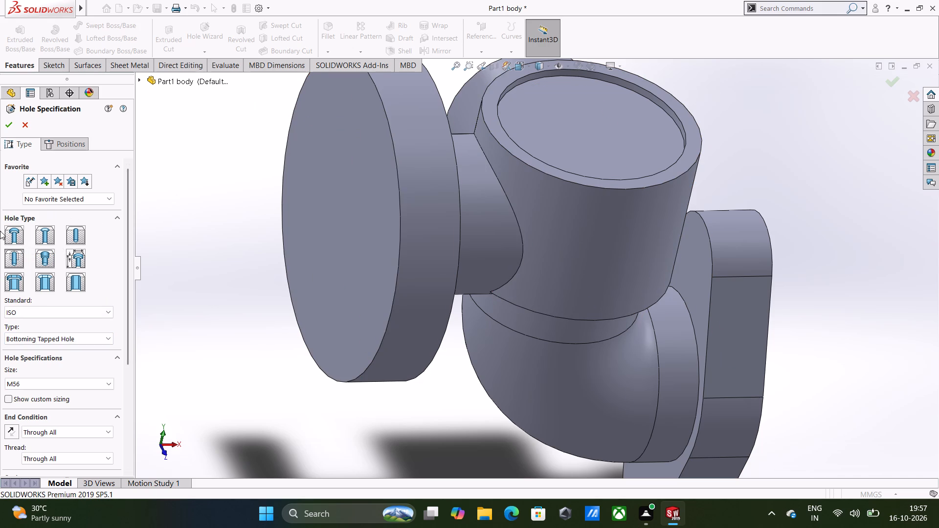
left_click(10, 259)
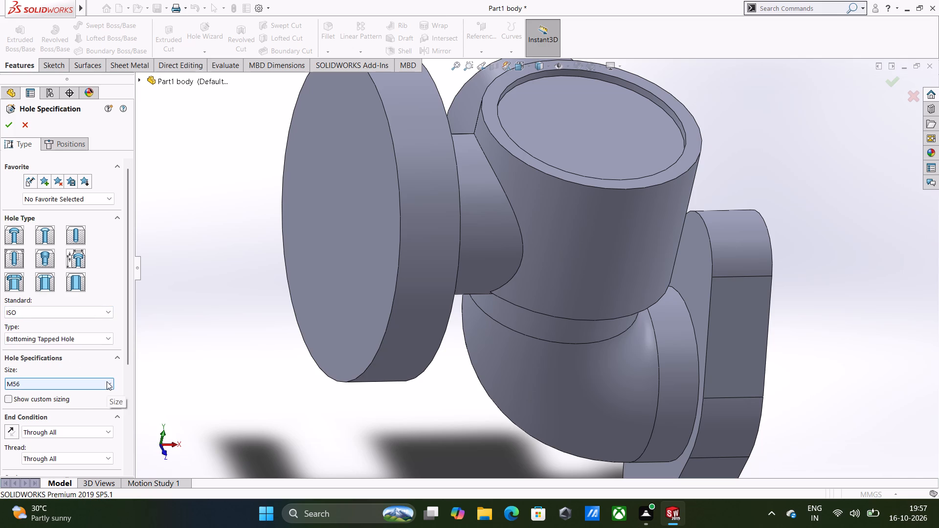
scroll(115, 313, "down", 3)
scroll(111, 298, "up", 1)
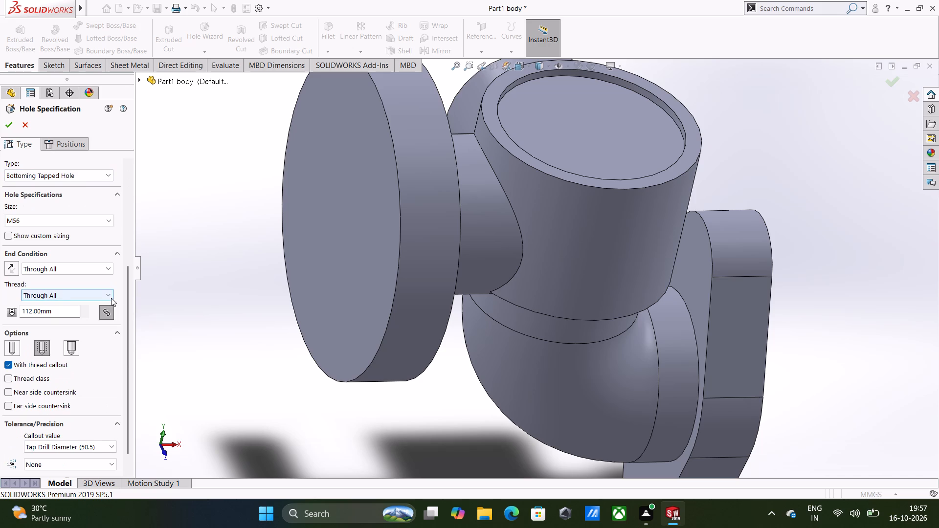
scroll(111, 298, "up", 2)
left_click(95, 265)
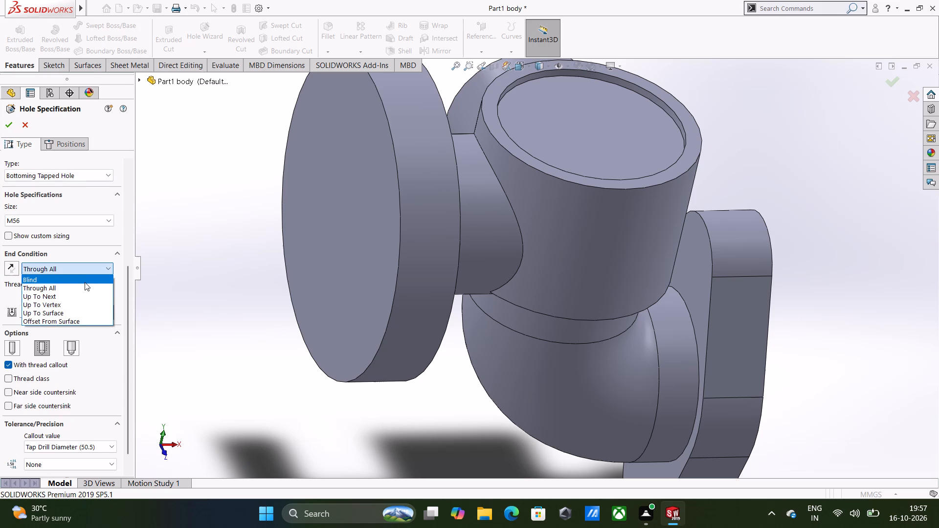
left_click(85, 282)
double_click(60, 286)
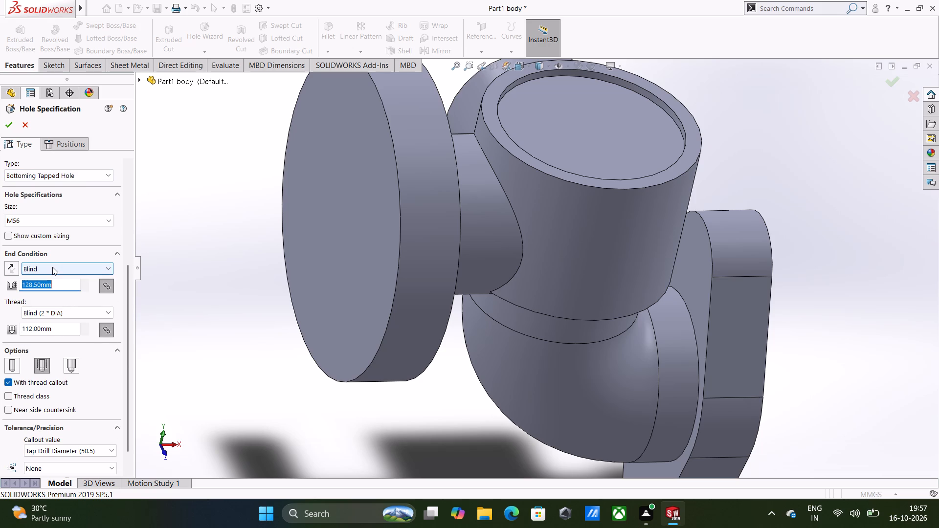
type("56")
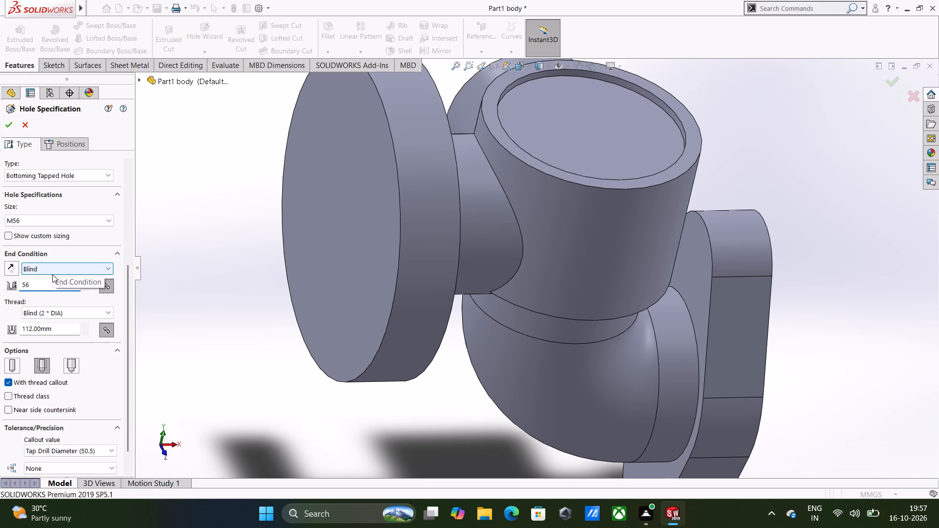
double_click(45, 285)
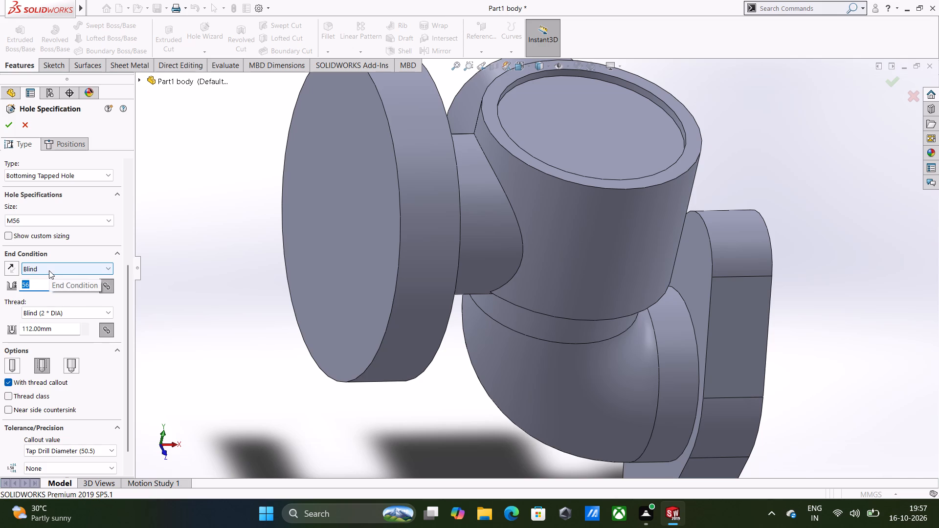
type("22")
double_click(59, 328)
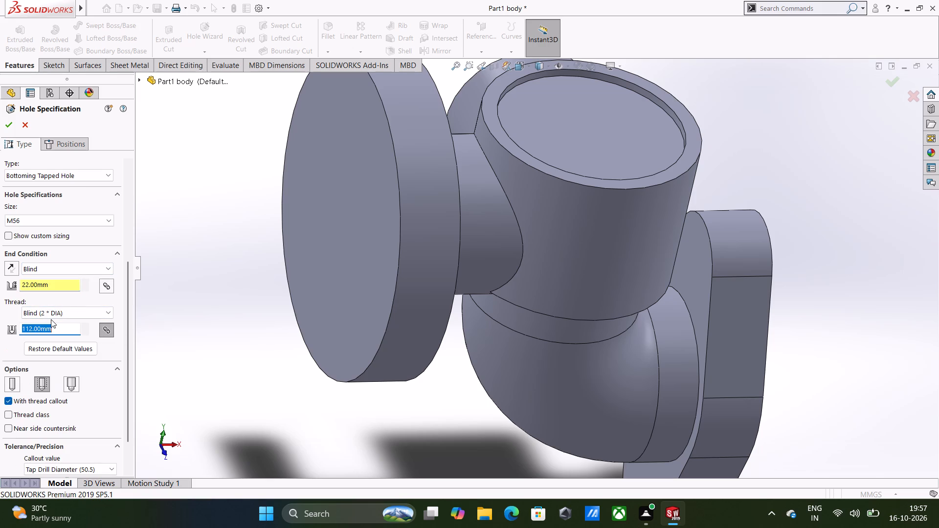
type("22")
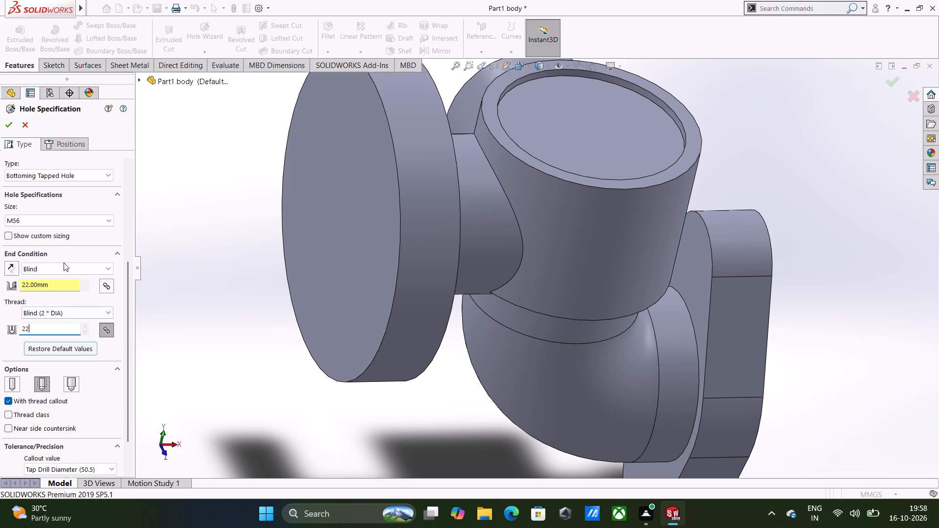
Place the tapped hole at the centre of the circular recess floor on top of the body and finish the hole.
left_click(57, 142)
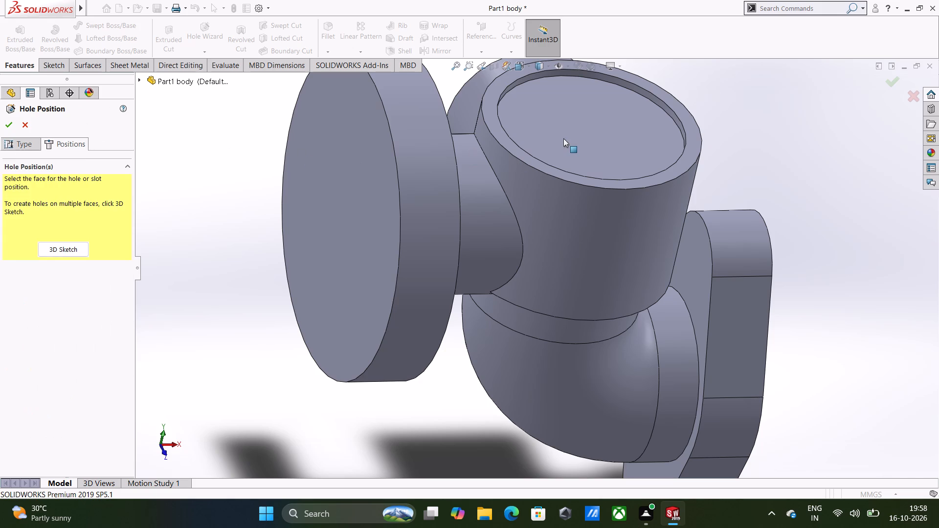
left_click(565, 138)
middle_click_drag(590, 134, 575, 235)
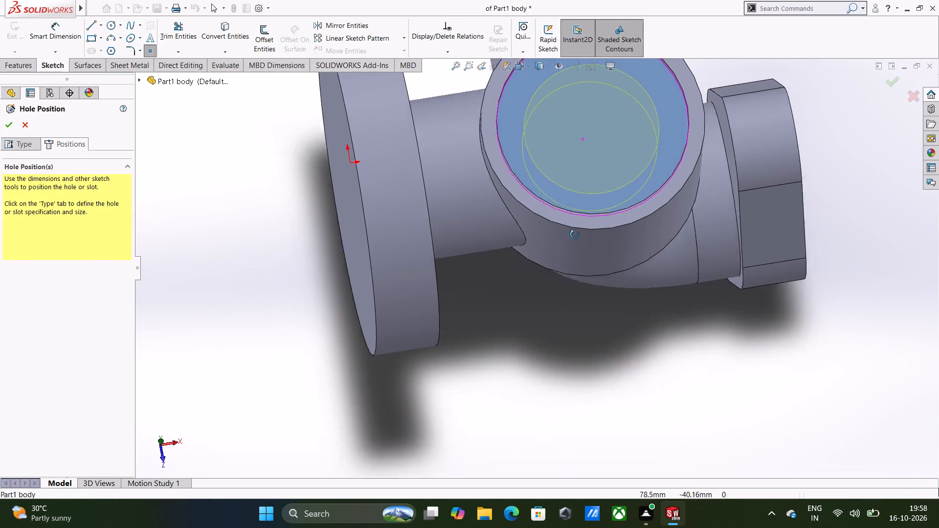
middle_click_drag(575, 235, 573, 243)
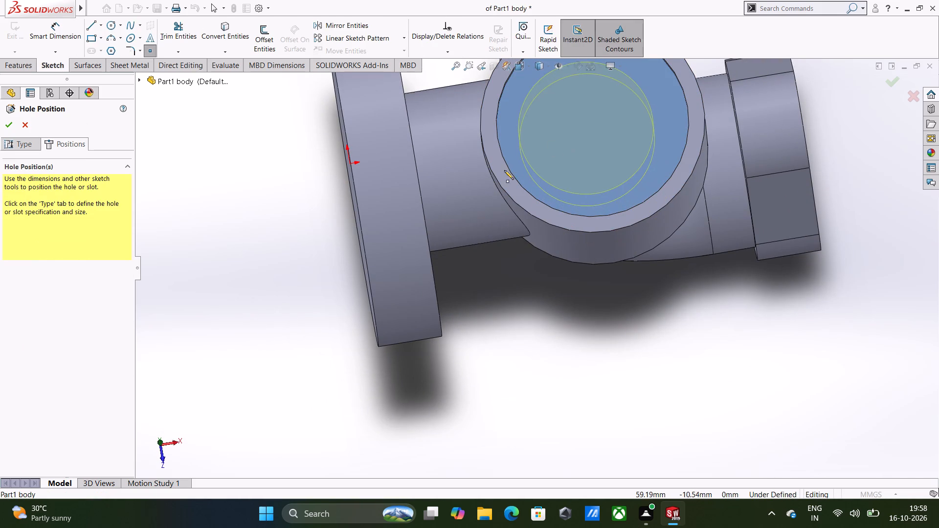
left_click(511, 198)
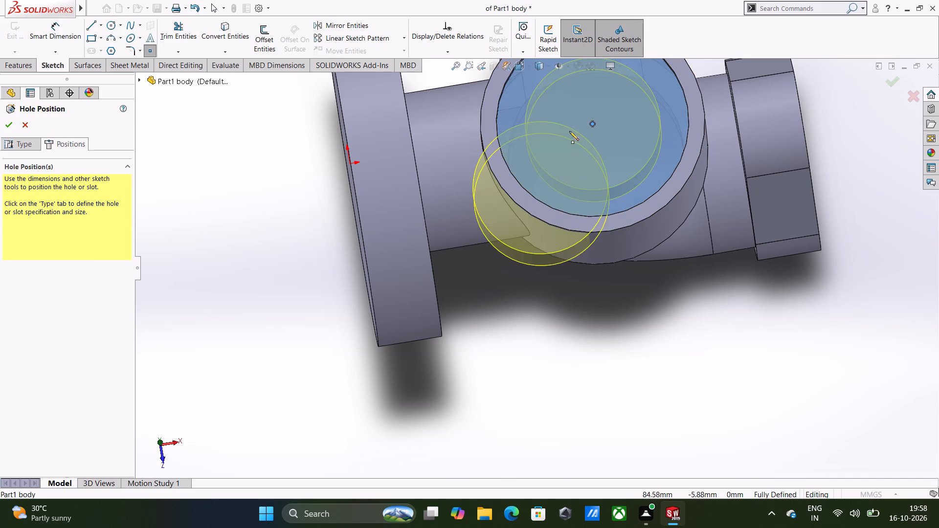
middle_click_drag(454, 165, 468, 30)
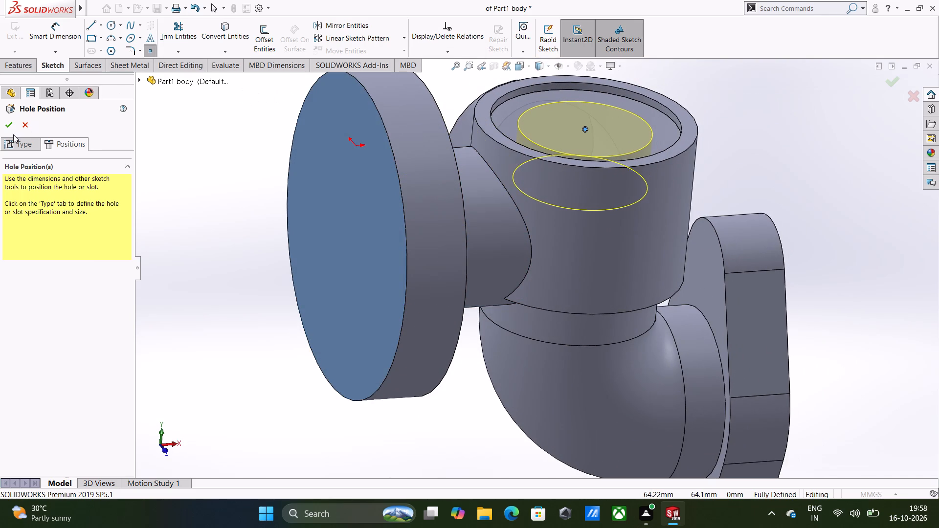
left_click(12, 130)
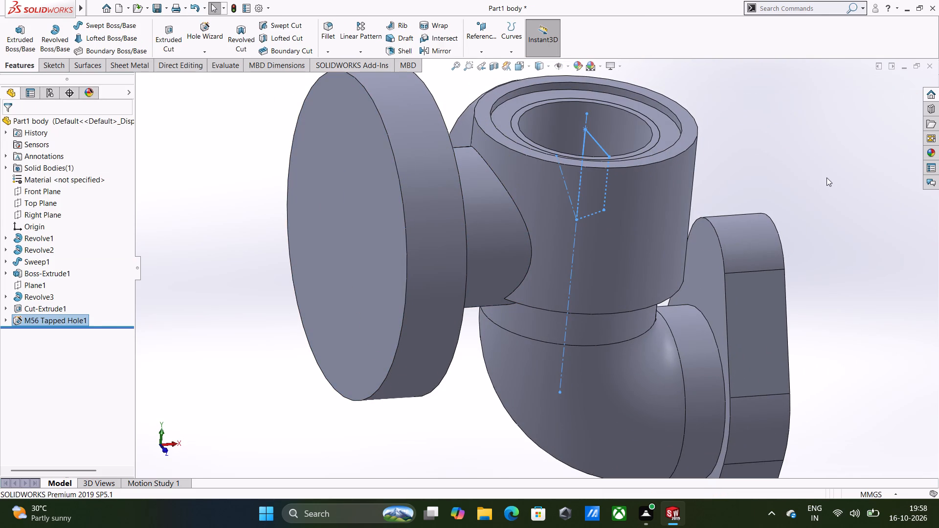
left_click(827, 177)
Enable shaded cosmetic threads in the document's detailing properties.
left_click(263, 4)
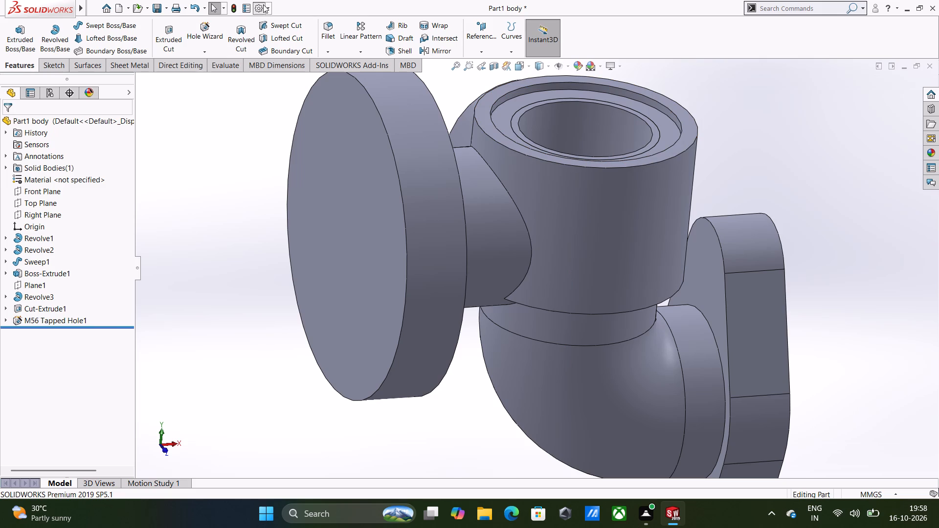
left_click(356, 85)
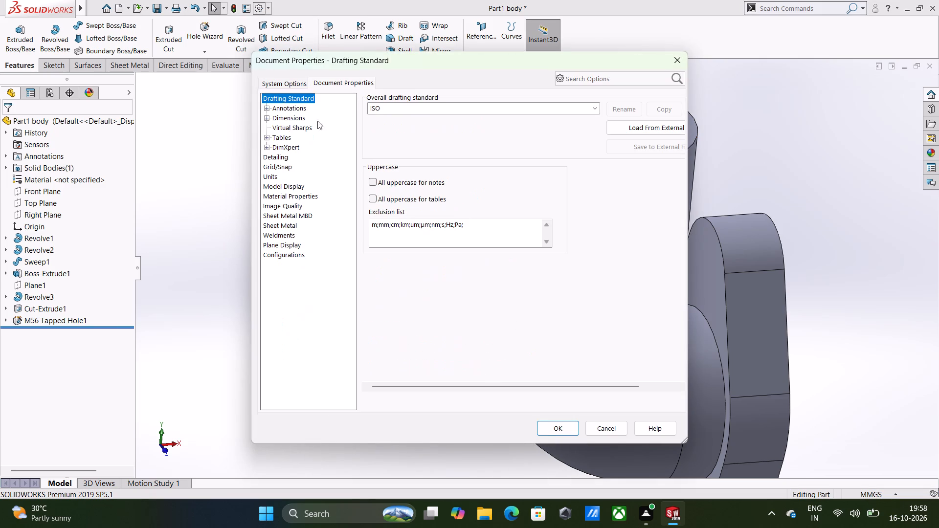
left_click(281, 154)
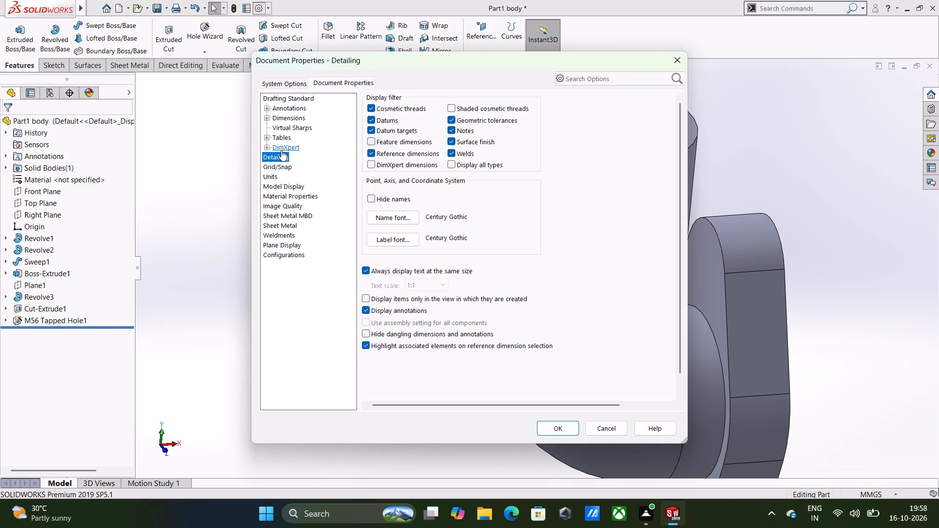
left_click(451, 113)
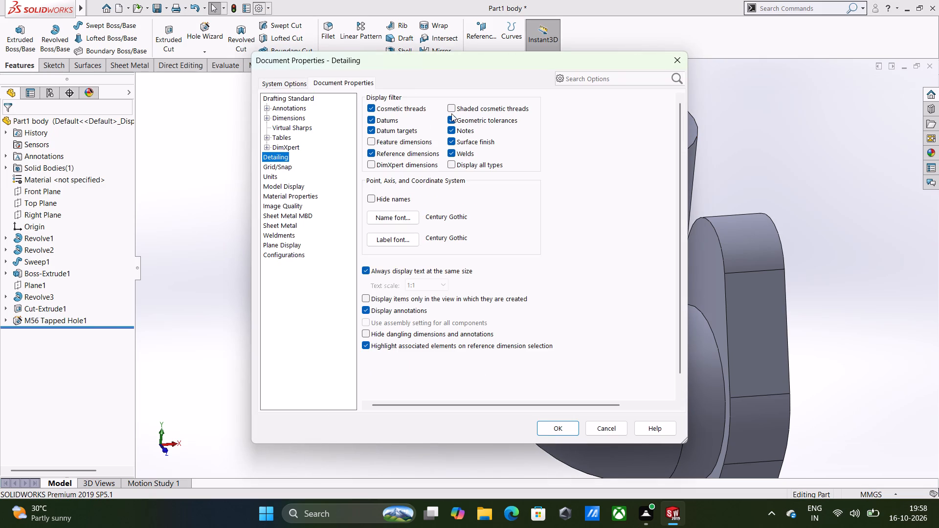
left_click(453, 111)
left_click(556, 424)
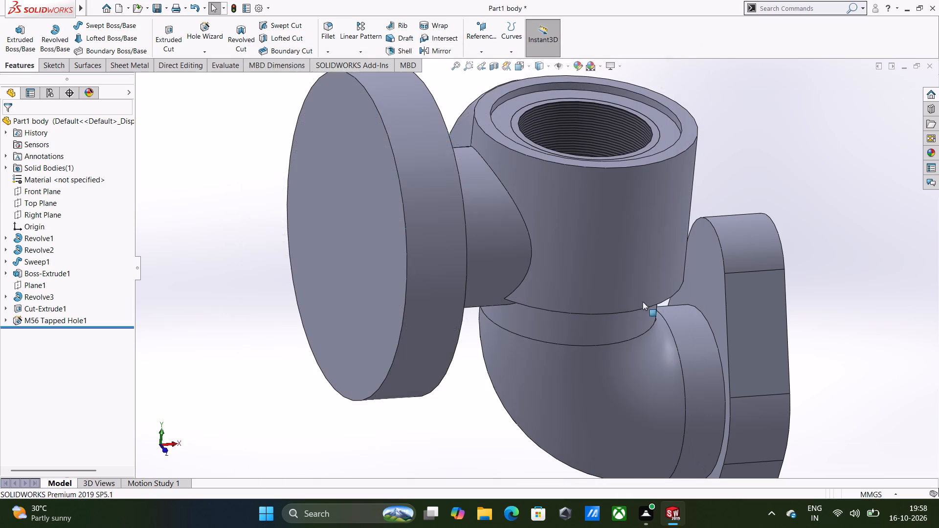
Examine the threaded hole and the surrounding body from several angles, ending with a straight view from above.
left_click(735, 154)
middle_click_drag(721, 158, 691, 259)
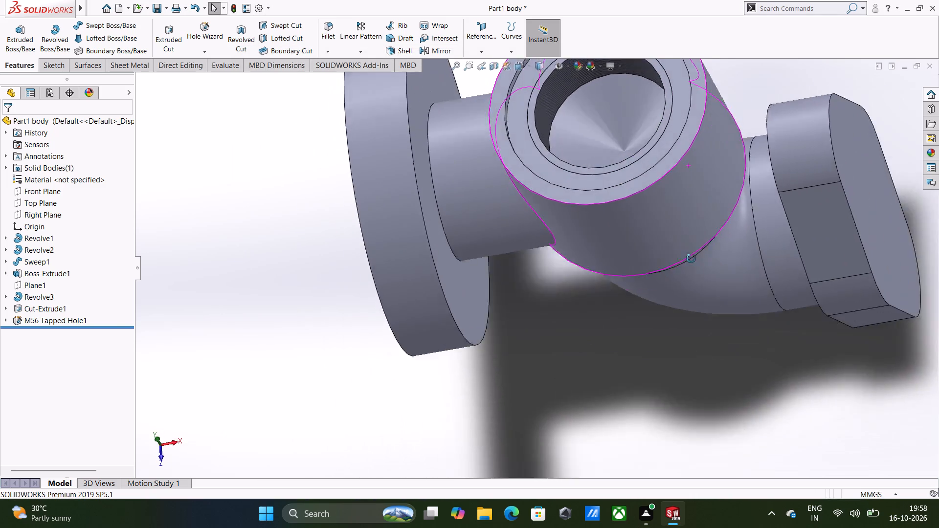
middle_click_drag(691, 259, 718, 205)
middle_click_drag(716, 191, 700, 151)
middle_click_drag(671, 132, 695, 162)
middle_click(695, 156)
middle_click(694, 153)
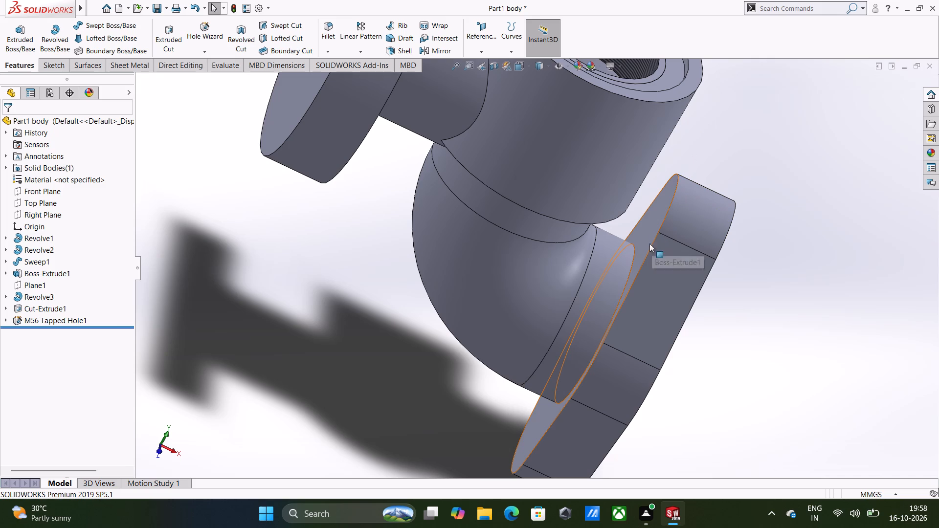
middle_click_drag(645, 257, 616, 428, "ctrl")
middle_click_drag(651, 221, 632, 297)
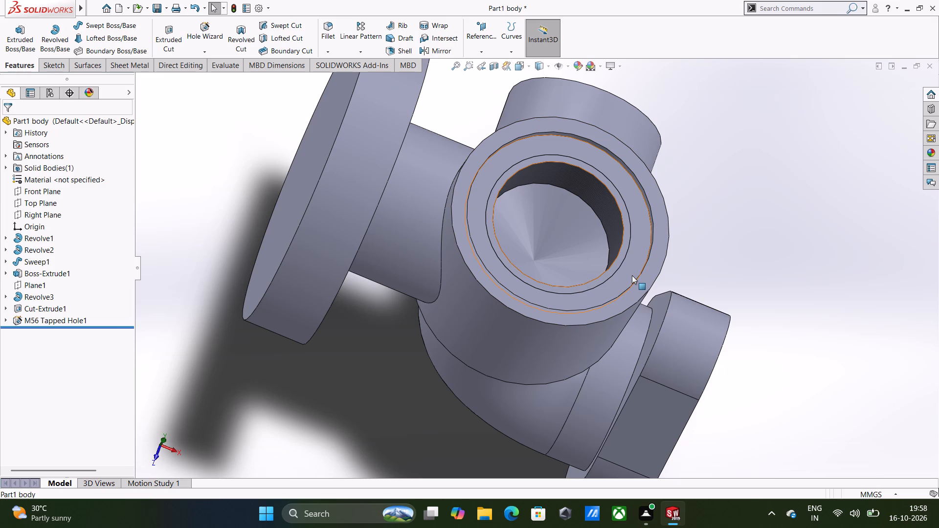
key("ctrl+8")
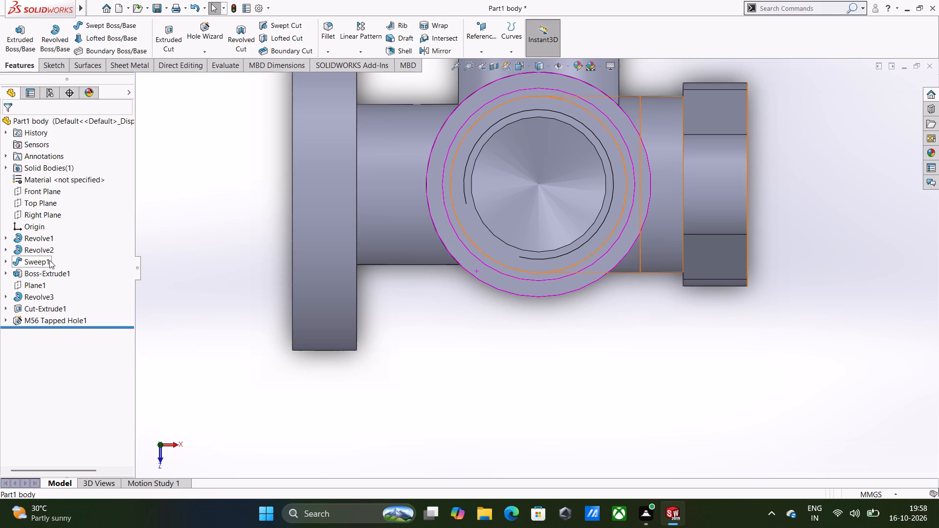
Show hidden lines and sketch a Front Plane rectangle about 25 mm high, starting at the midpoint of the tapped hole's bottom line.
left_click(45, 192)
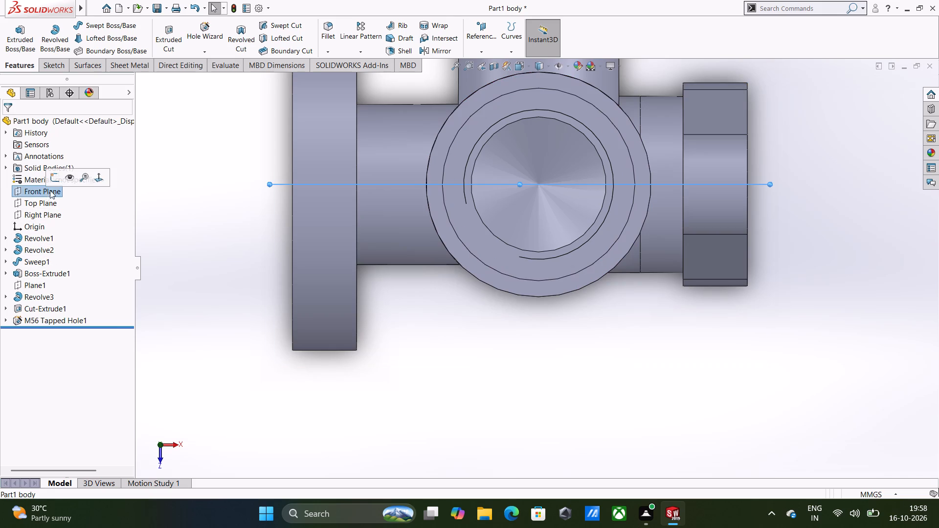
left_click(57, 184)
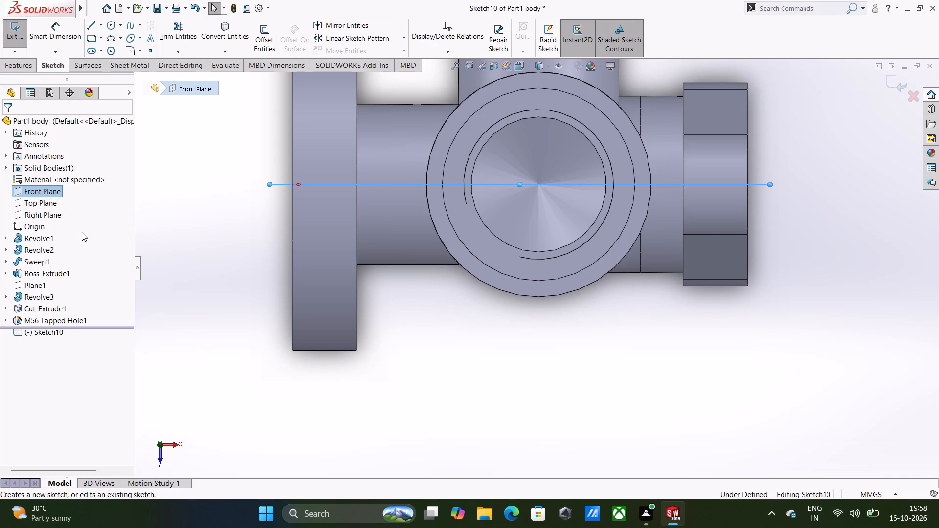
key("ctrl+8")
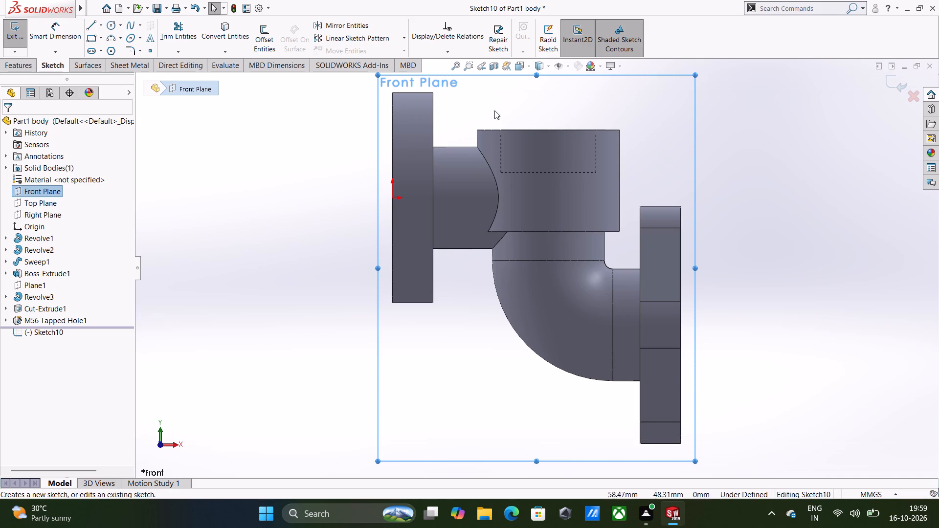
left_click(549, 67)
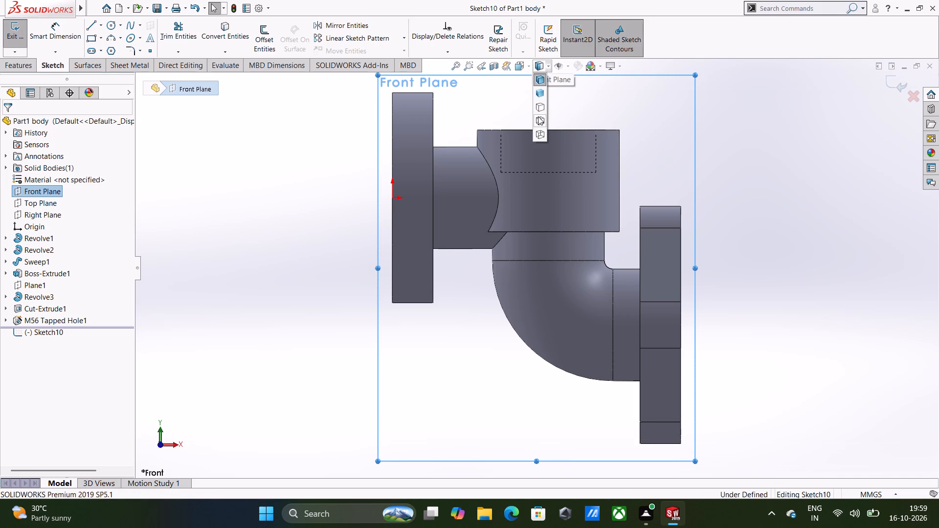
left_click(542, 119)
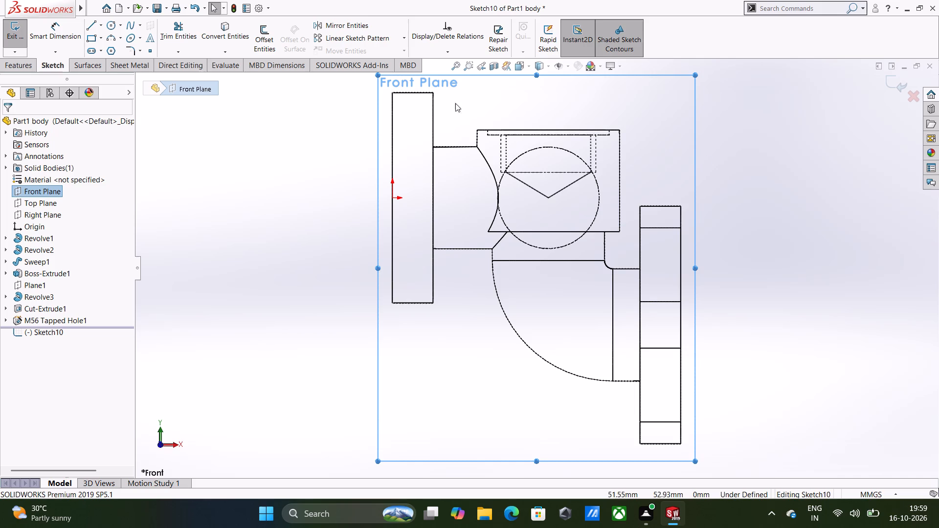
left_click(95, 43)
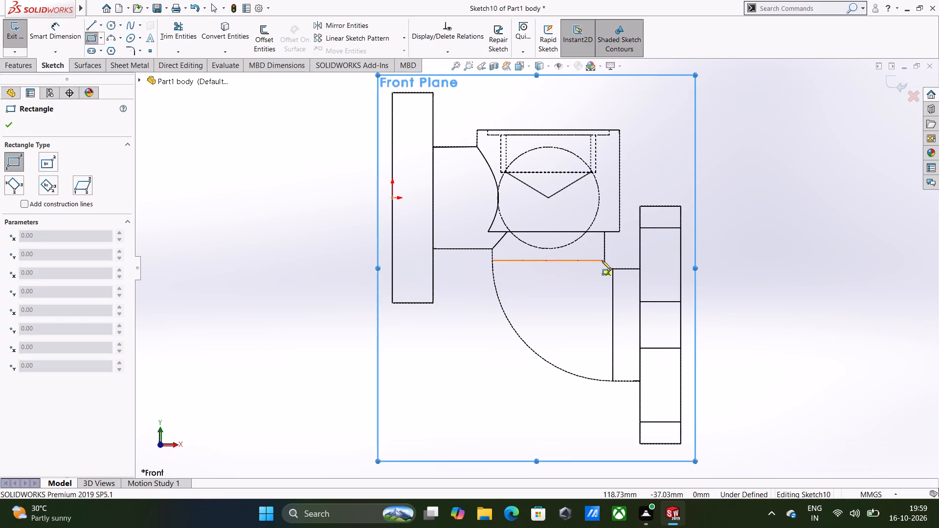
left_click(547, 174)
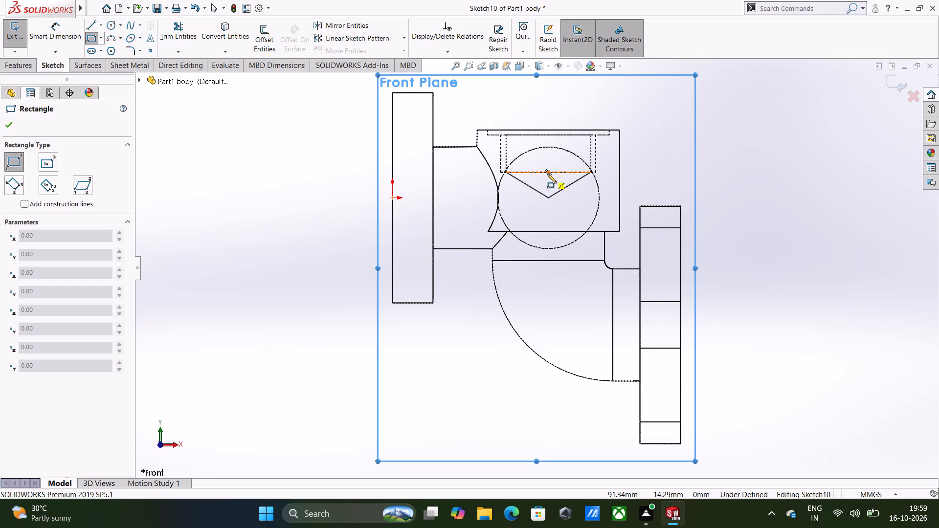
left_click(613, 214)
Dimension the rectangle's vertical side farthest from the tapped hole's axis at 37 mm.
right_click_drag(723, 193, 734, 113)
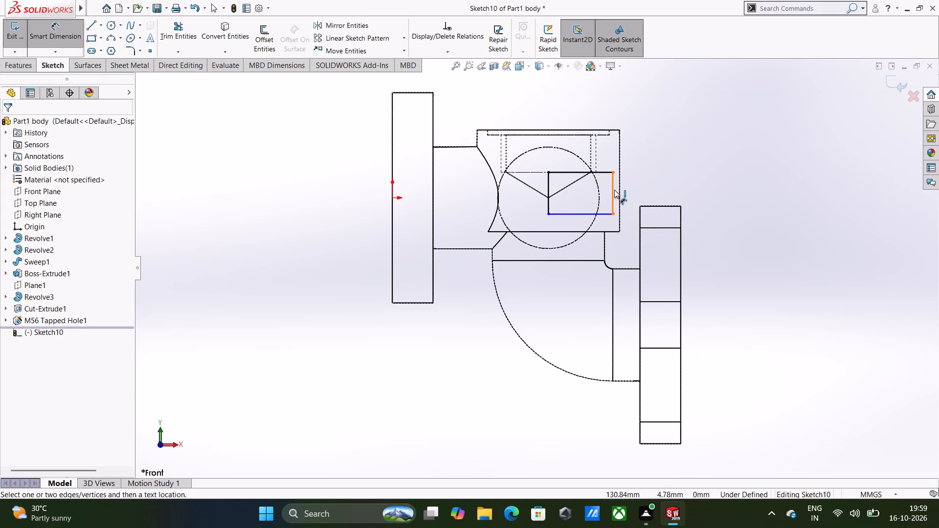
left_click(614, 190)
left_click(645, 192)
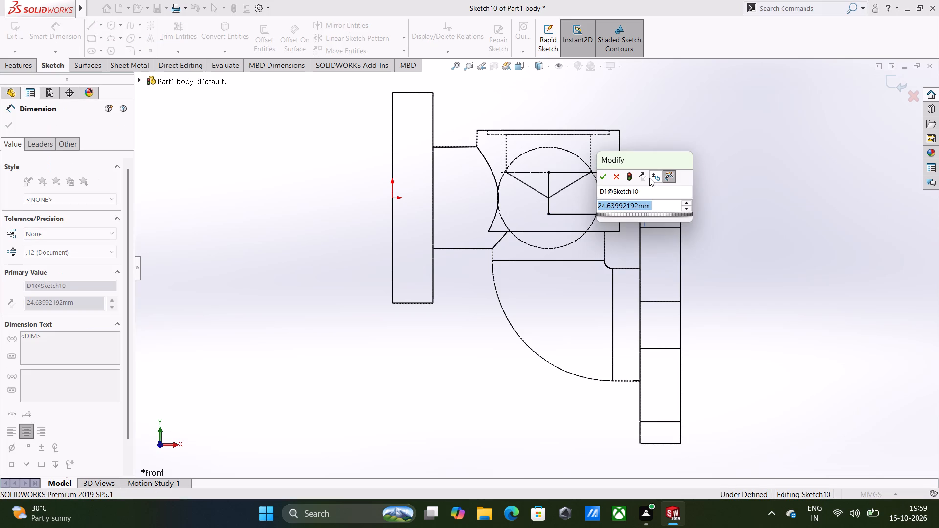
type("37")
key("Return")
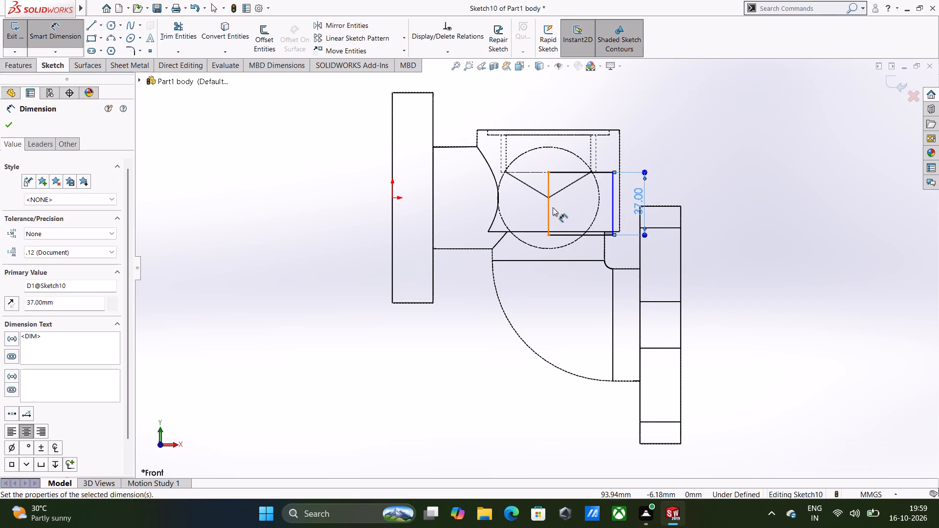
Convert the rectangle's vertical side on the tapped hole's axis into construction geometry.
key("Escape")
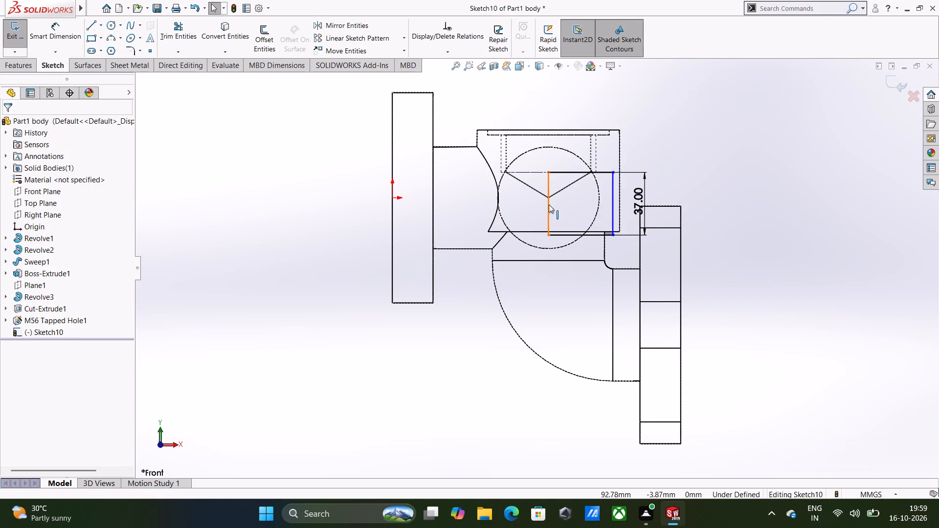
left_click(546, 204)
left_click(587, 180)
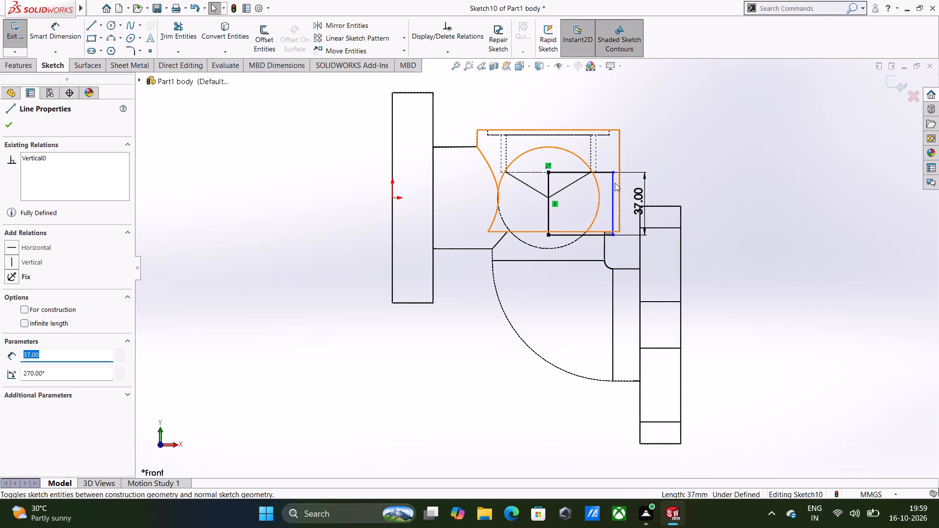
Dimension the rectangle's outer vertical side about the construction line as a 56 mm diameter.
right_click_drag(686, 176, 695, 116)
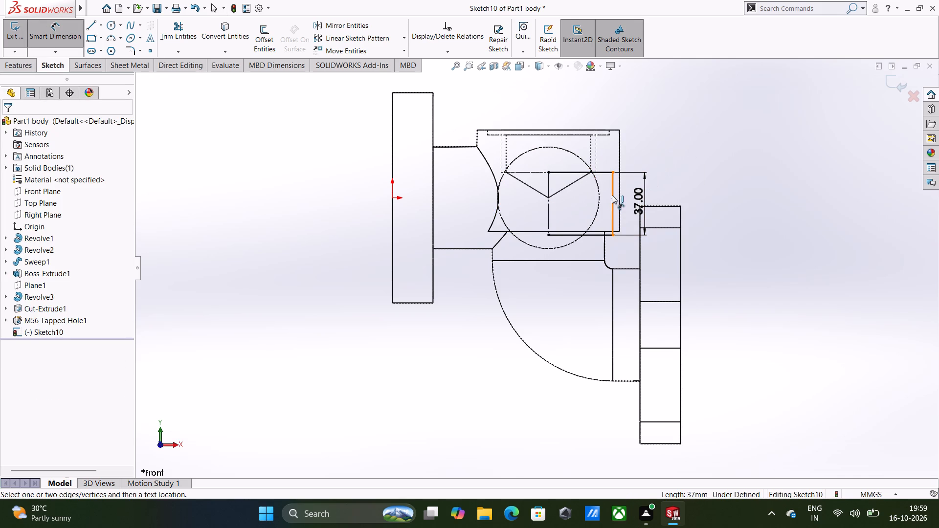
left_click(613, 193)
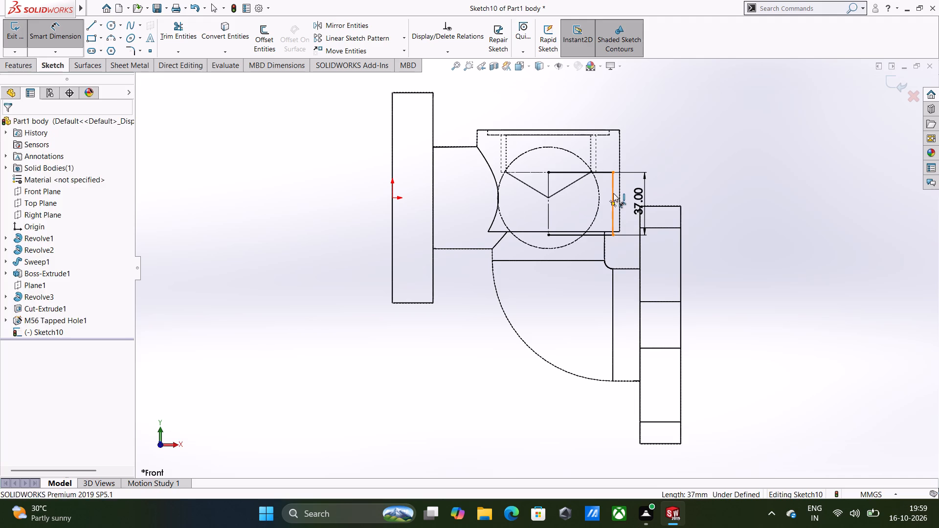
left_click(551, 188)
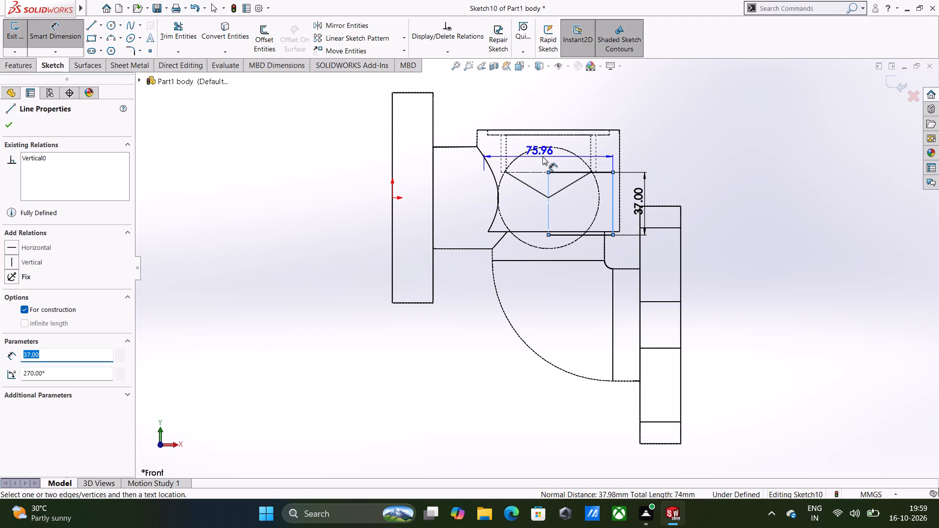
left_click(542, 156)
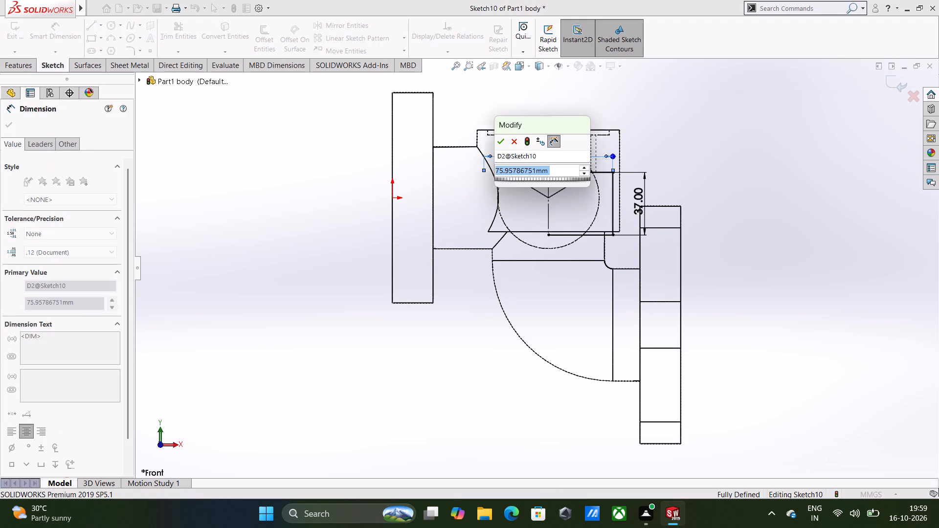
type("56")
key("Return")
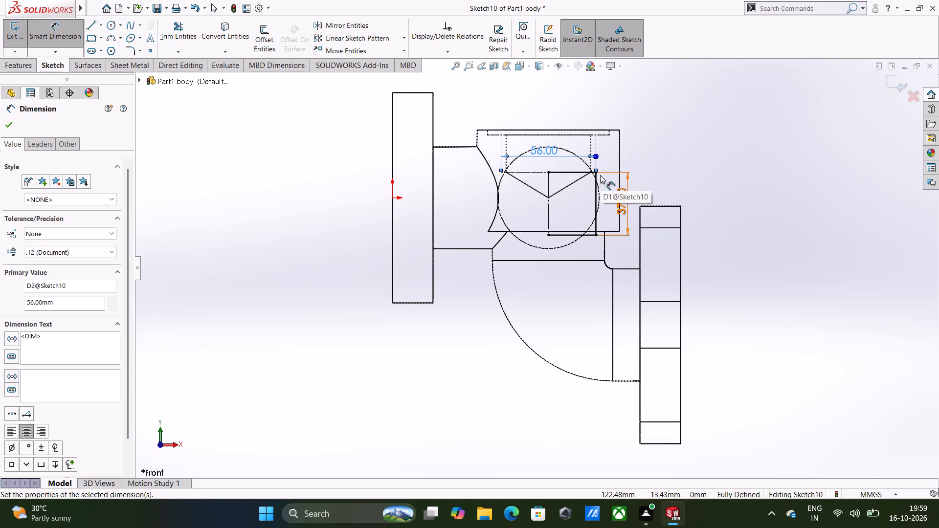
Make a 360° revolved cut from the sketch around its construction line, letting the open profile be closed automatically.
left_click(22, 68)
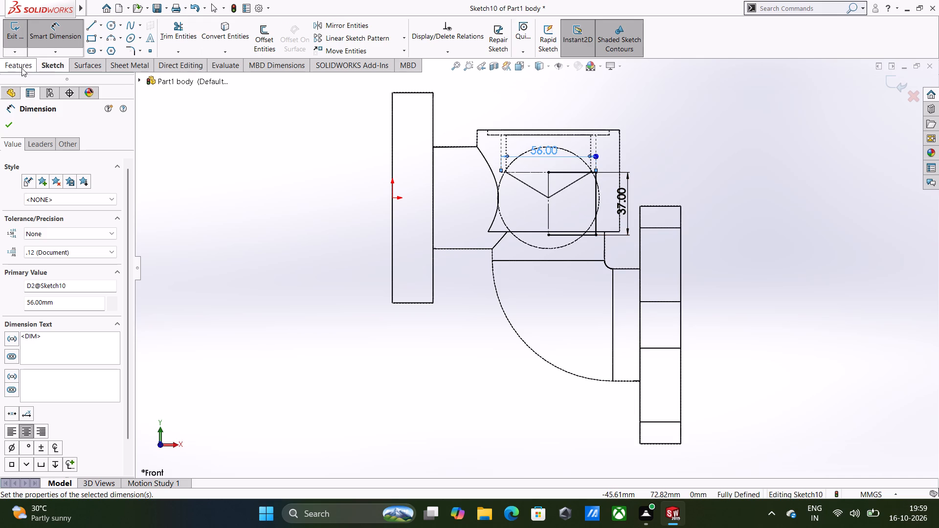
left_click(239, 33)
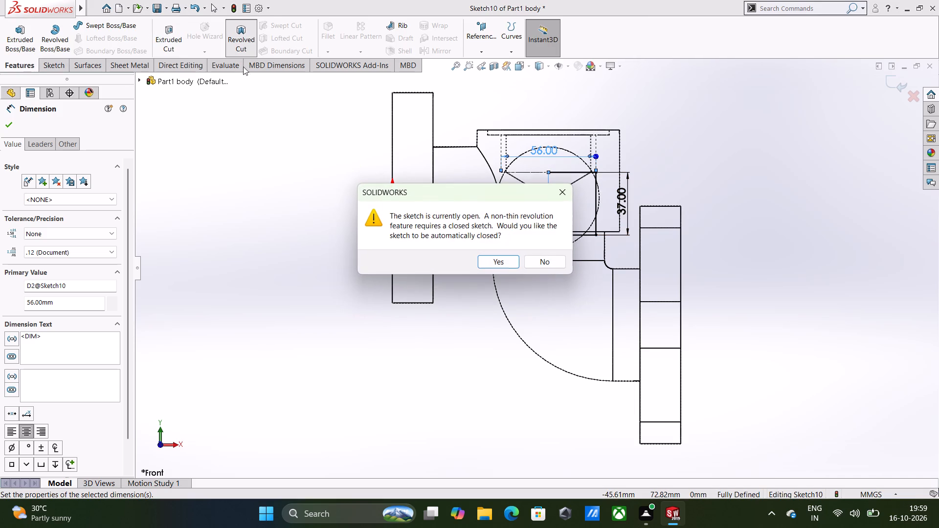
left_click(488, 259)
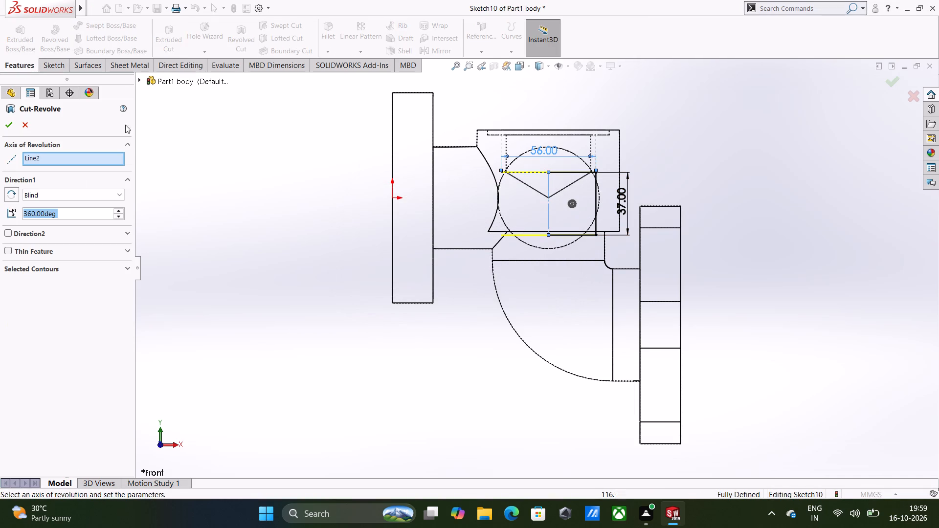
left_click(9, 121)
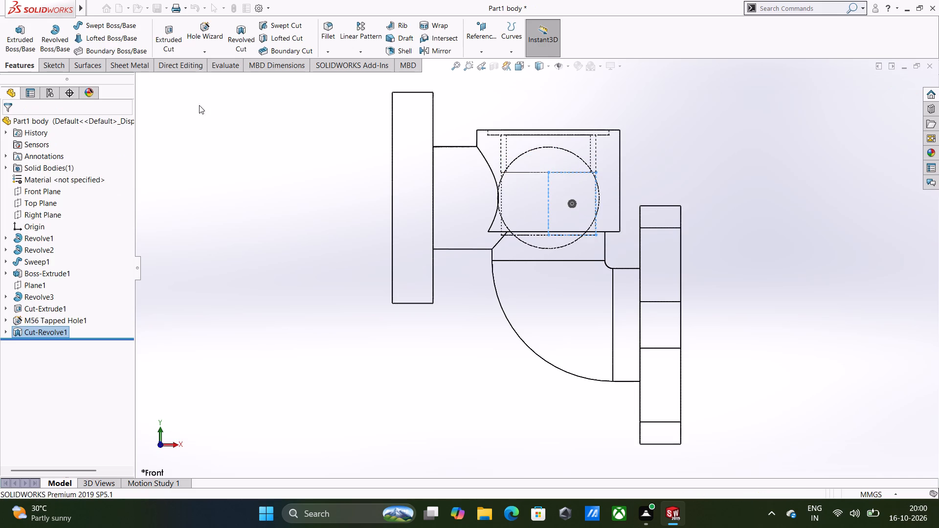
Return to shaded display with edges and inspect the new cavity from several angles and in a Front Plane section view.
left_click(547, 66)
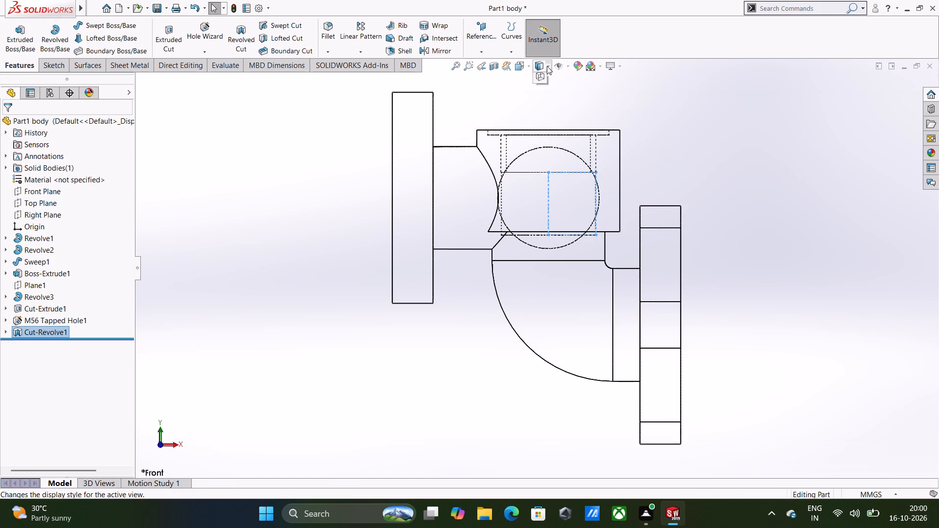
left_click(540, 81)
left_click(660, 117)
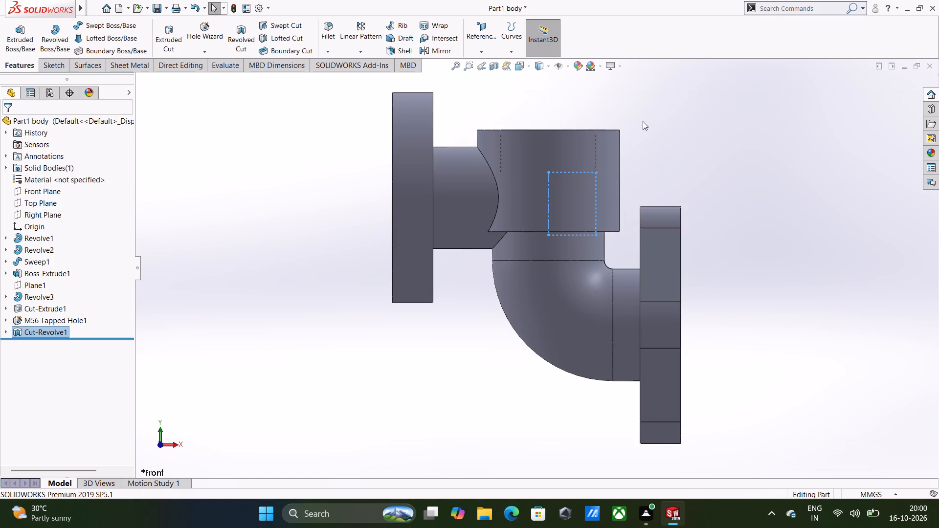
middle_click_drag(638, 123, 594, 287)
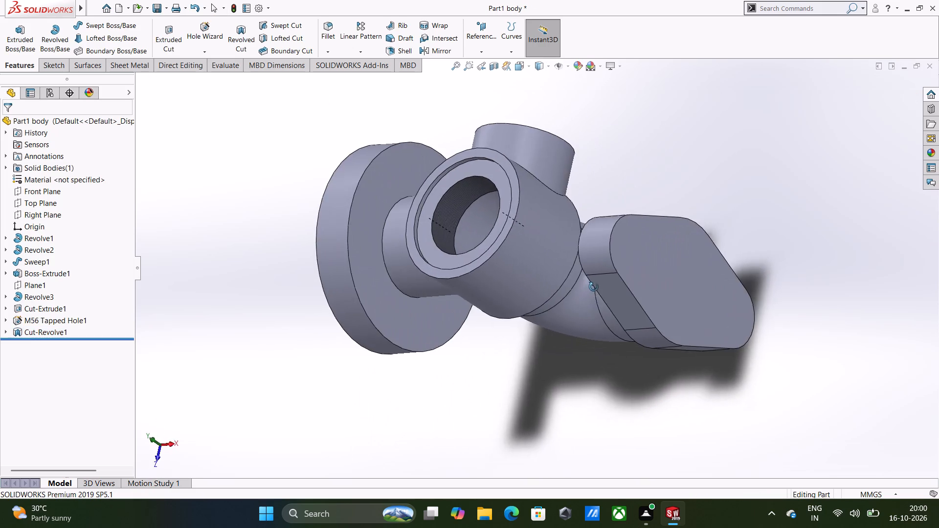
middle_click_drag(594, 287, 636, 263)
middle_click_drag(641, 255, 628, 173)
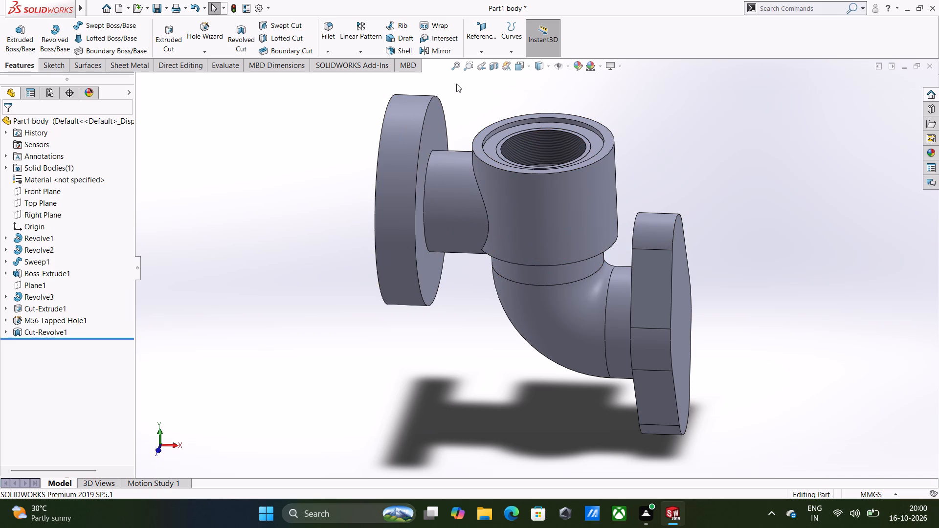
left_click(499, 62)
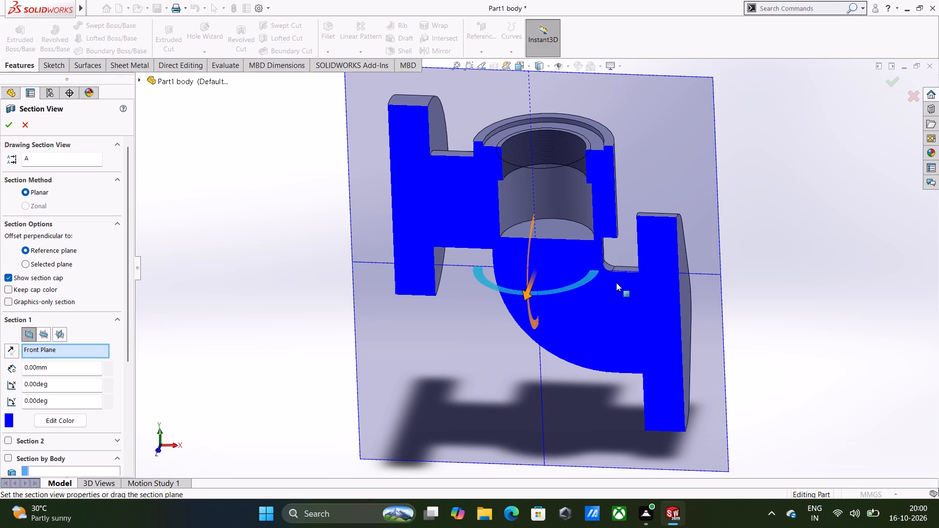
middle_click_drag(622, 240, 649, 181)
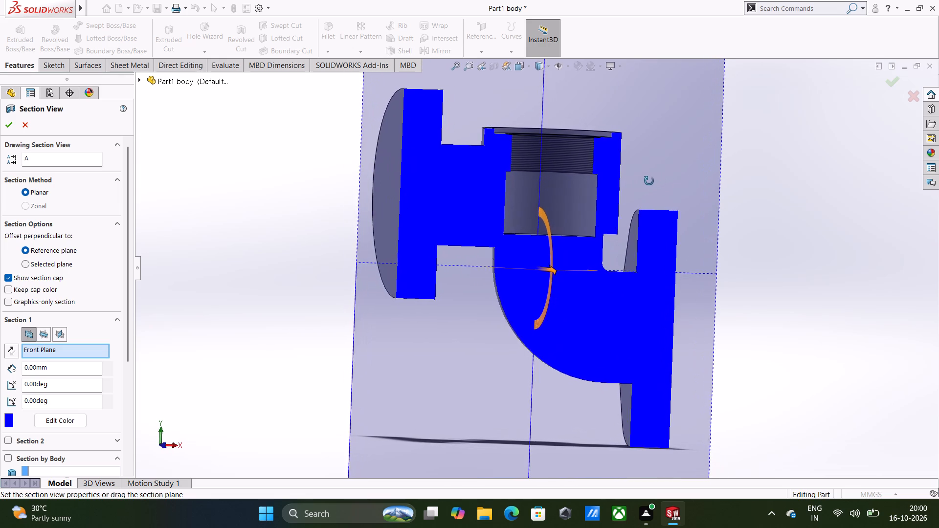
middle_click_drag(649, 181, 621, 230)
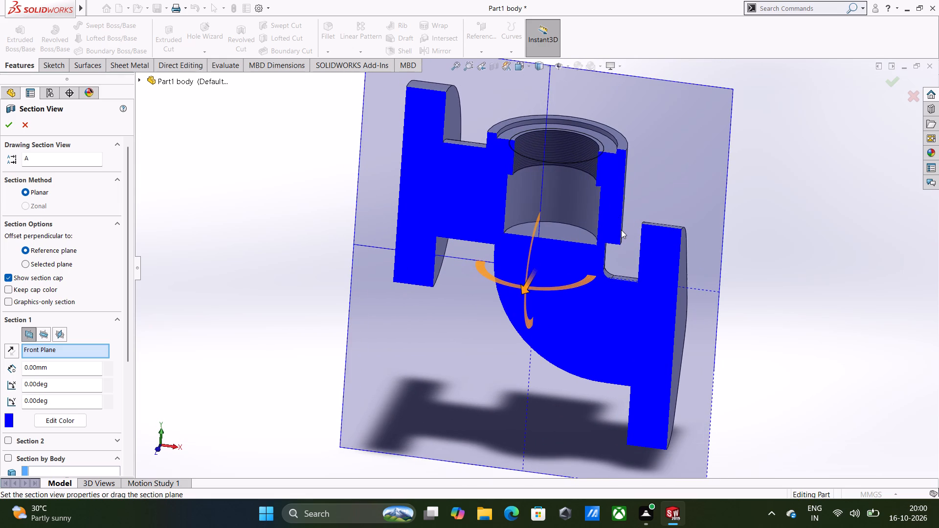
left_click(19, 125)
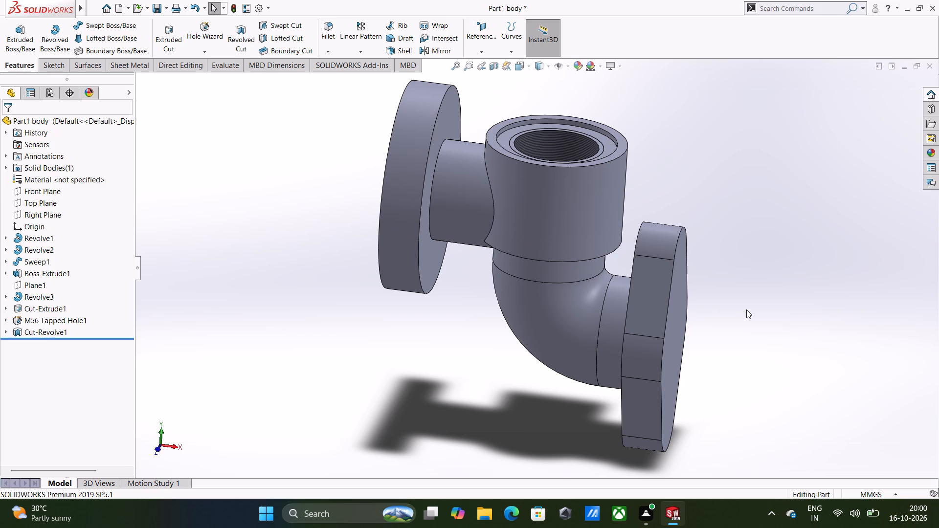
Start a new sketch on the Front Plane, facing it straight on with hidden lines visible.
left_click(50, 194)
left_click(60, 185)
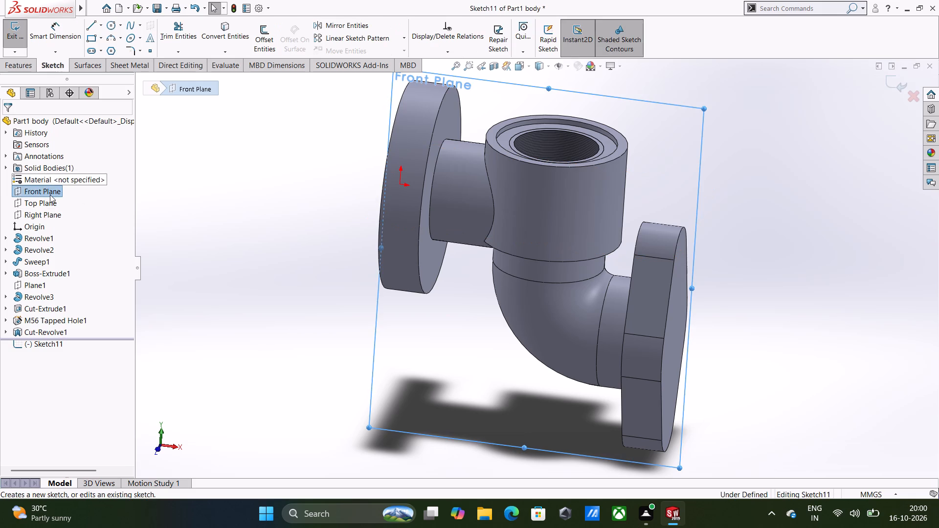
left_click(50, 195)
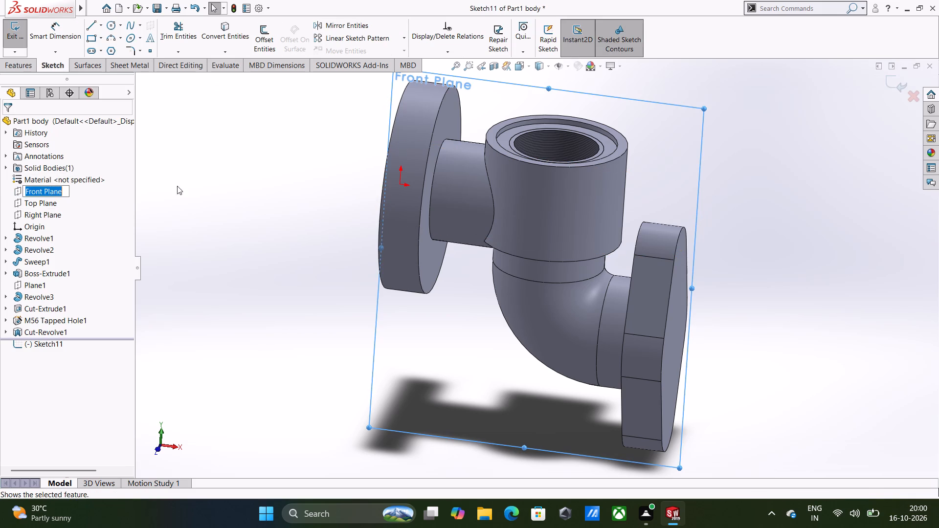
left_click(191, 181)
left_click(52, 197)
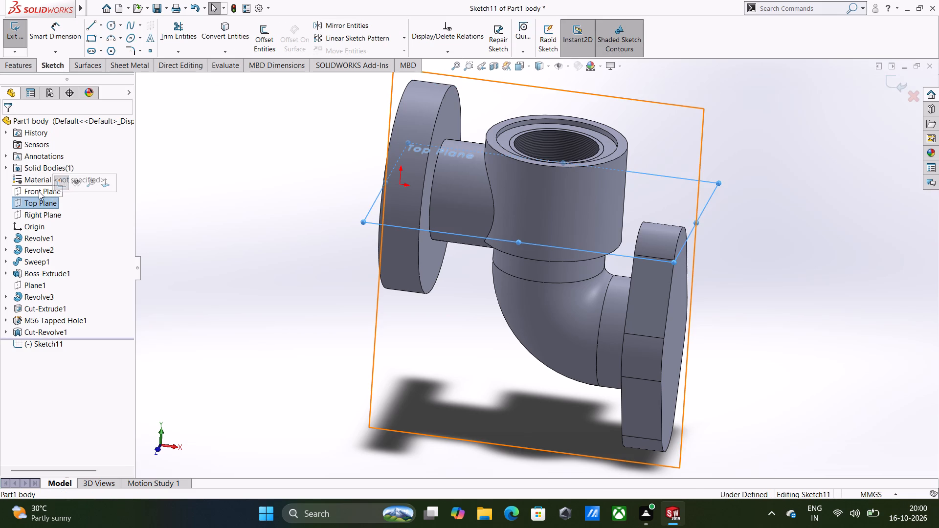
left_click(39, 191)
left_click(95, 177)
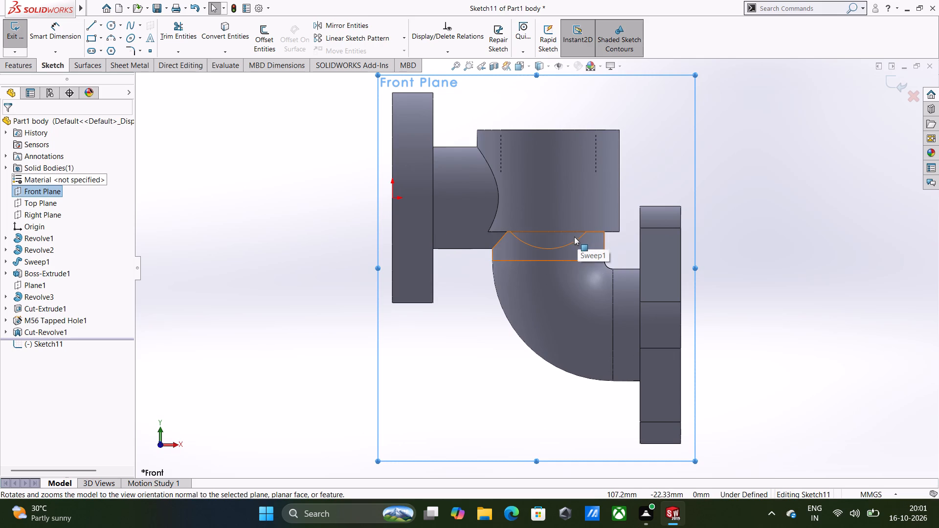
left_click(549, 69)
left_click(542, 115)
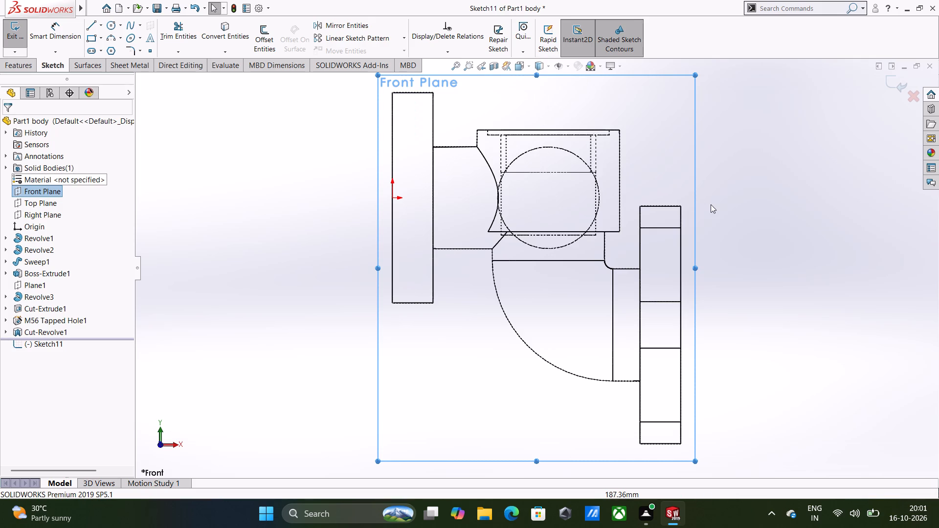
left_click(734, 198)
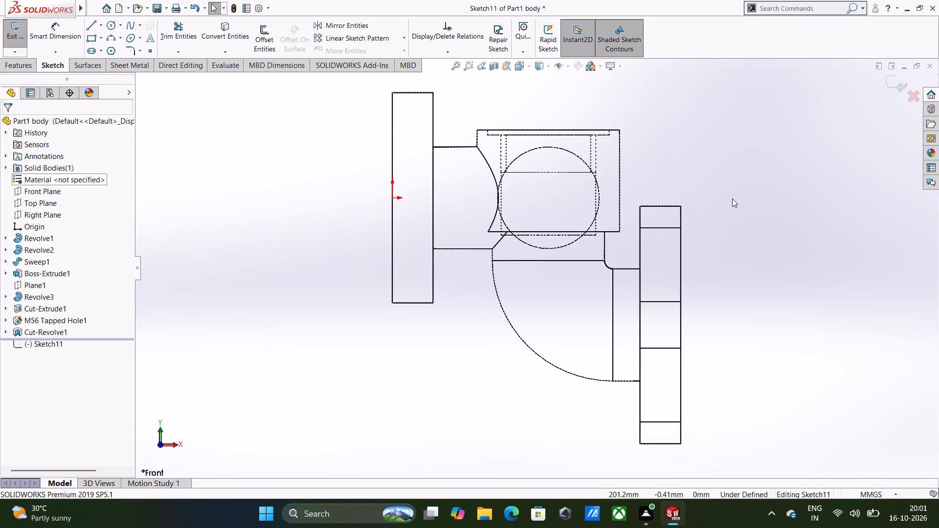
Sketch a path from the cavity floor's midpoint: vertical line about 24 mm, 90° arc about 26 mm radius, near-horizontal line to the lower flange's outer face.
right_click_drag(762, 236, 687, 238)
right_click_drag(687, 238, 658, 238)
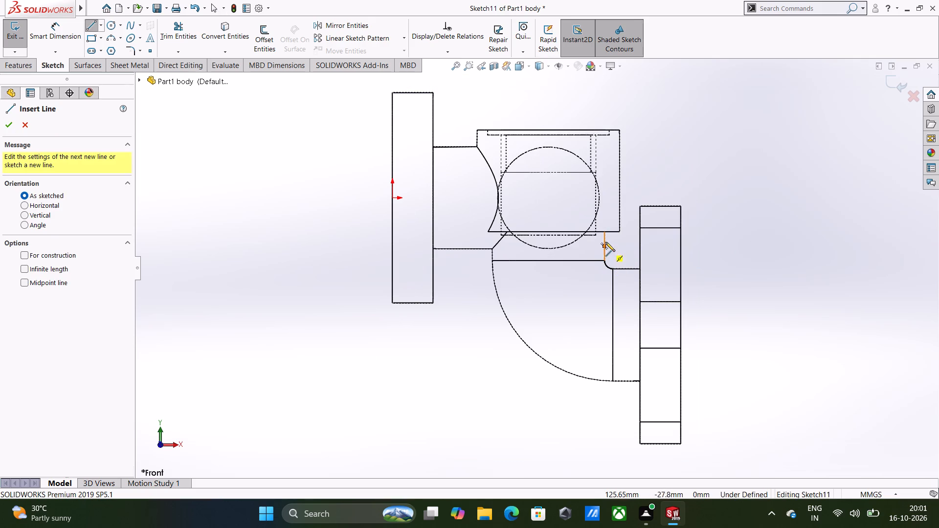
left_click(548, 235)
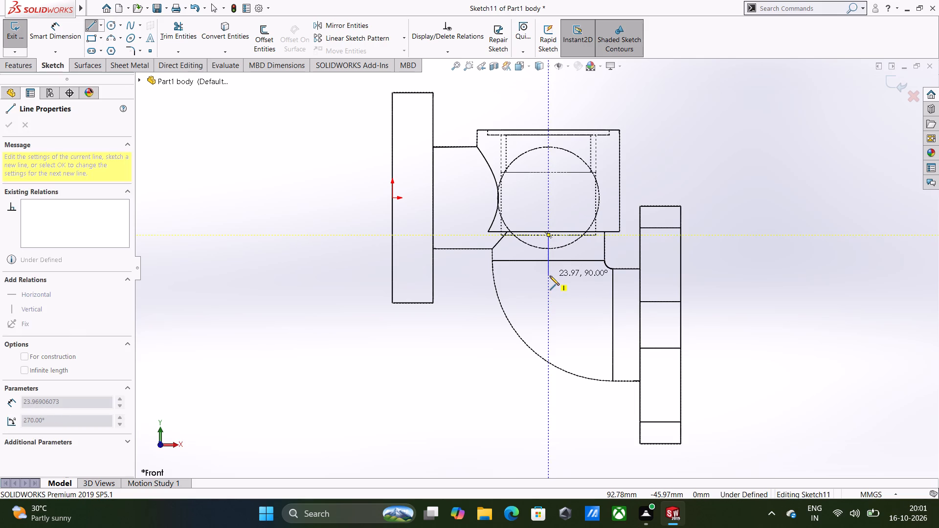
left_click(550, 276)
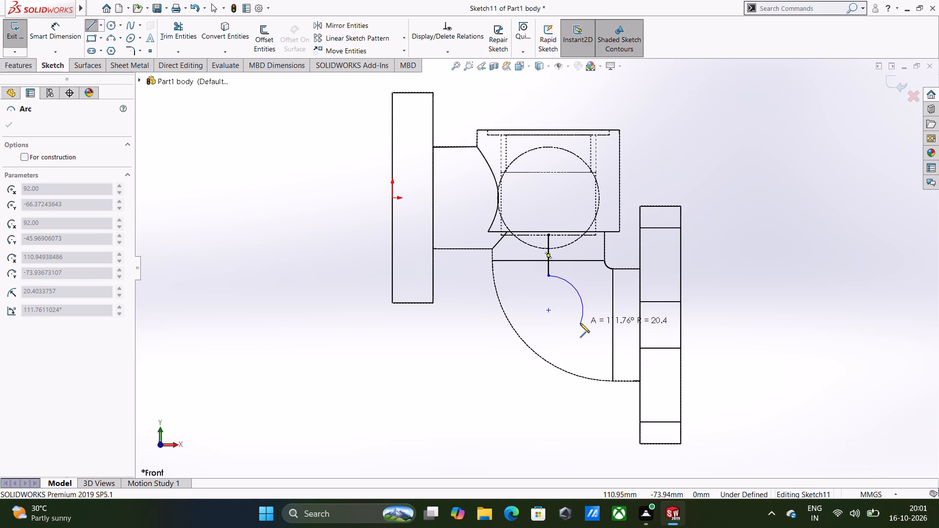
key("Escape")
right_click_drag(745, 256, 674, 256)
left_click(550, 278)
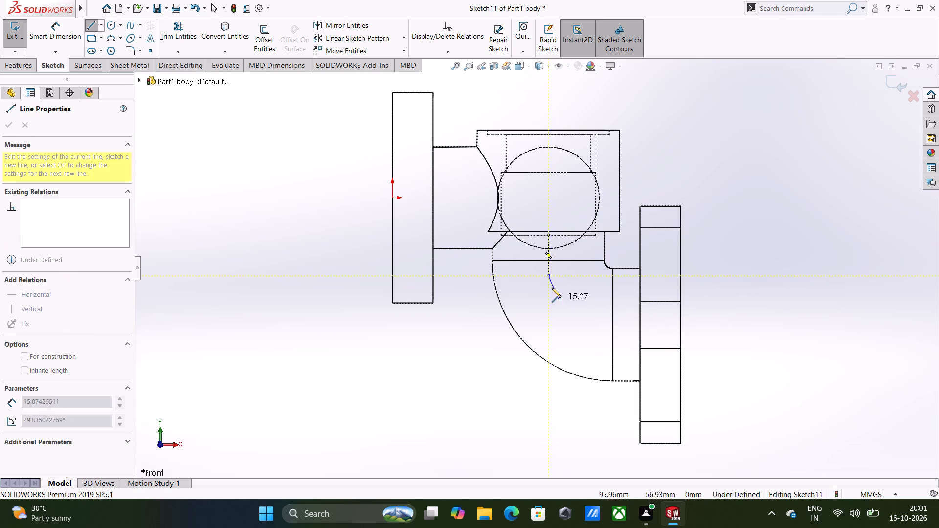
left_click(594, 319)
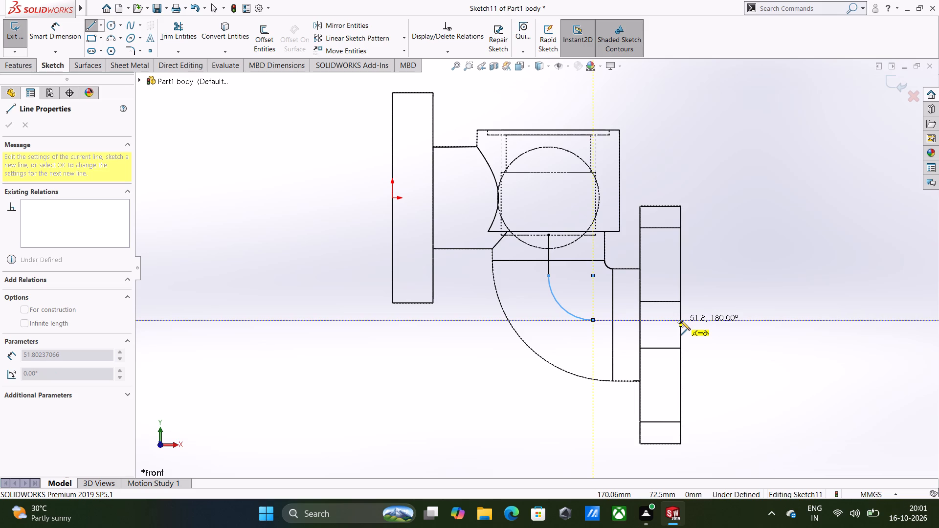
left_click(680, 324)
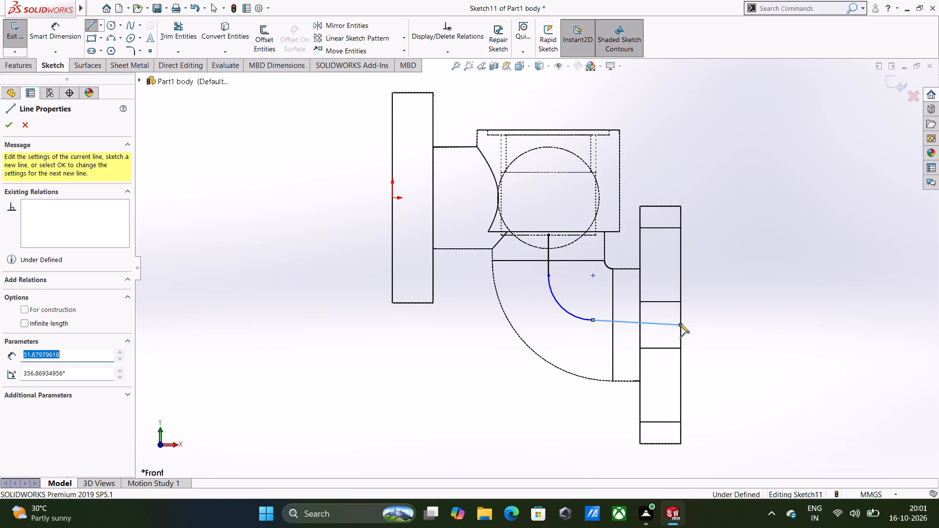
key("Escape")
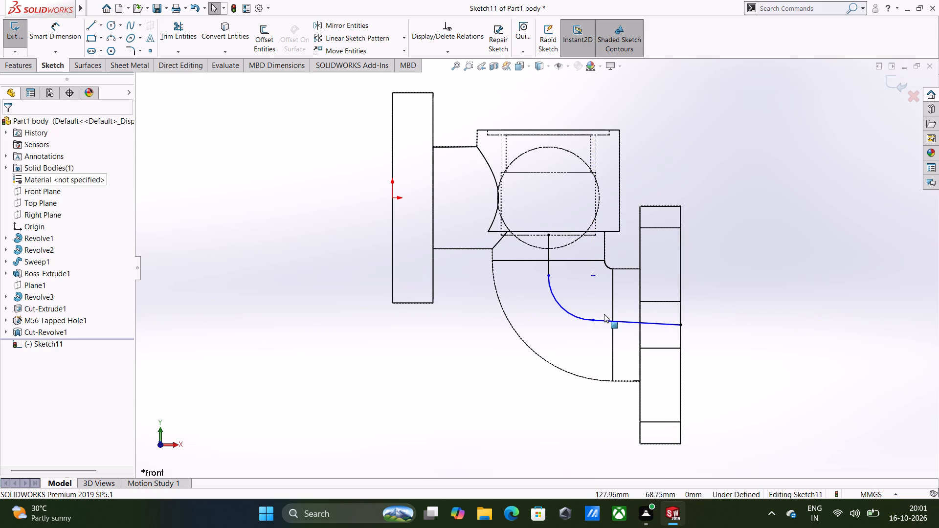
Reshape the path's arc freehand to a radius of about 27 mm.
left_click_drag(558, 307, 560, 318)
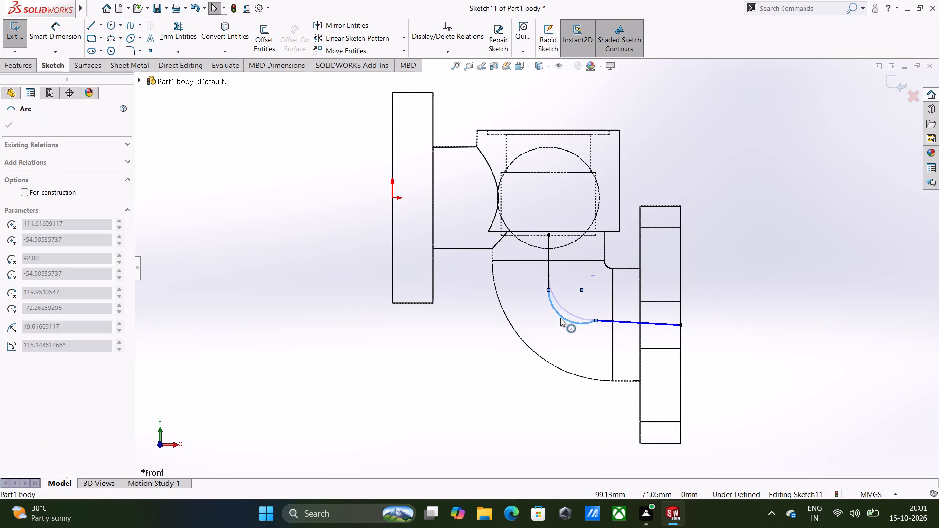
left_click_drag(560, 318, 562, 307)
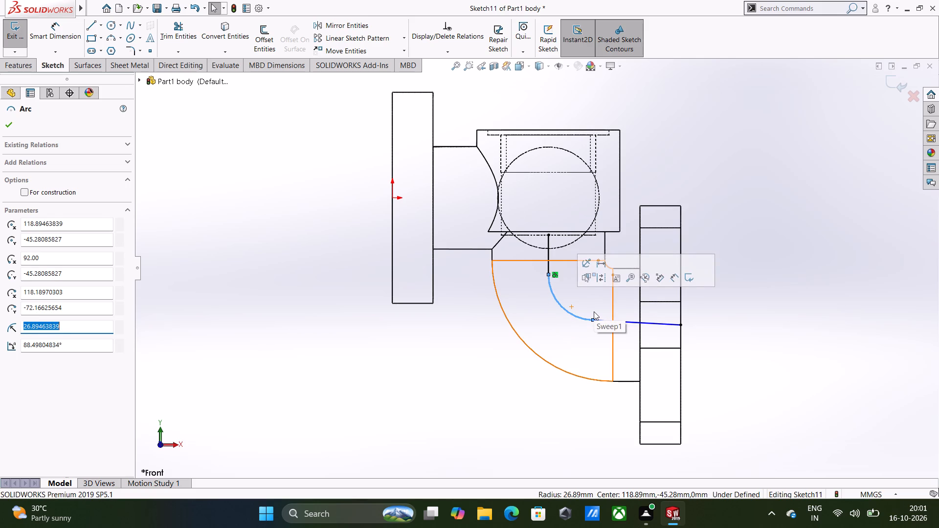
Move the arc's lower endpoint down until the line to the lower flange is level and about 50 mm long.
key("Escape")
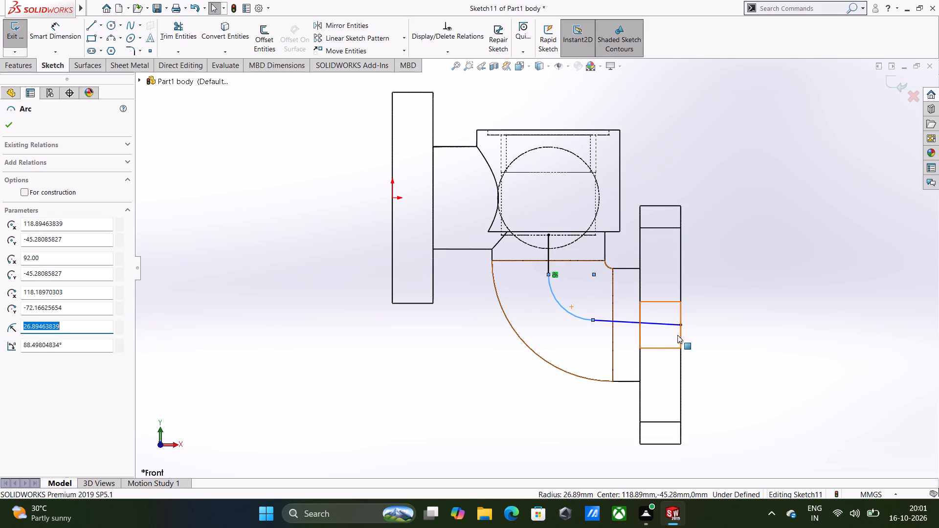
left_click(665, 326, "shift")
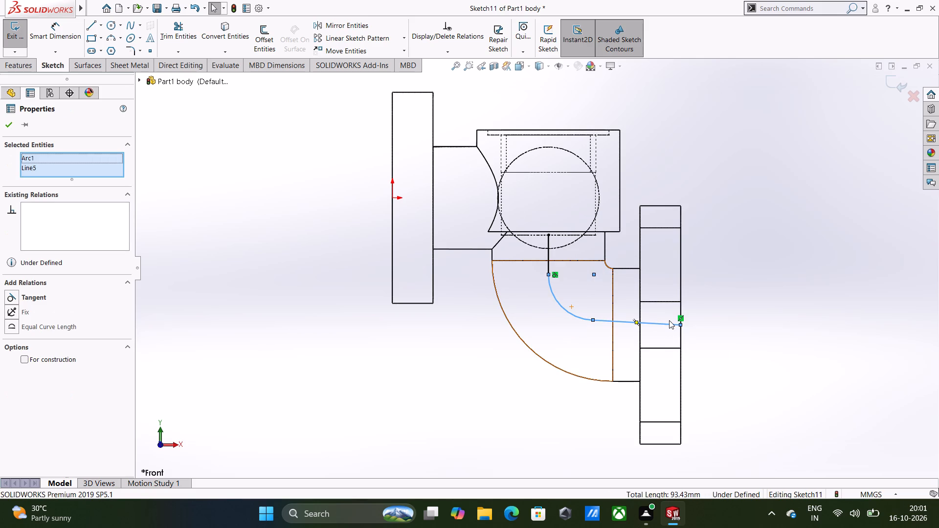
key("Escape")
key("Escape")
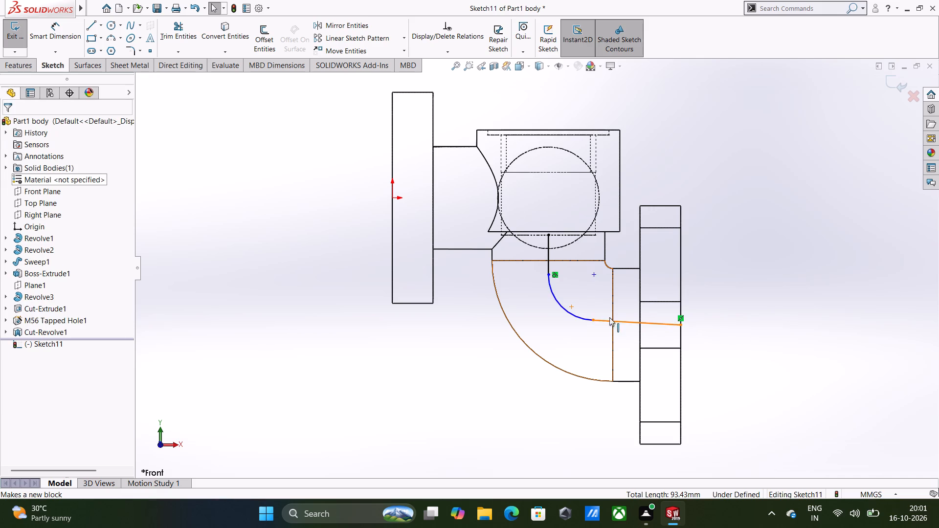
left_click_drag(595, 319, 595, 328)
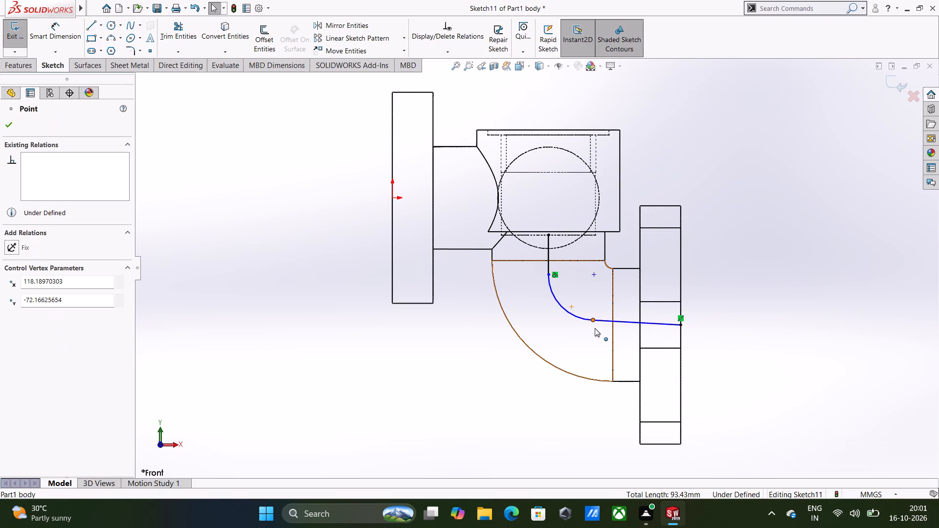
left_click_drag(595, 328, 595, 327)
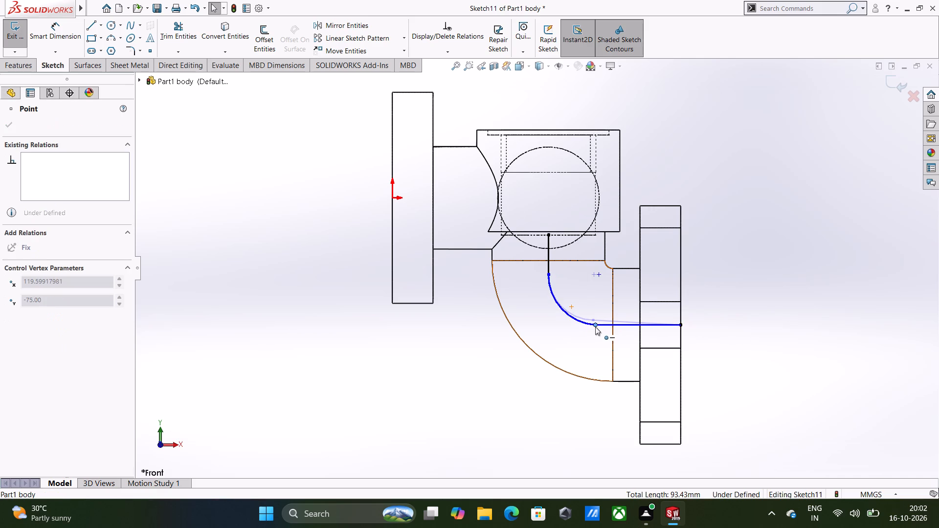
left_click_drag(595, 327, 595, 326)
left_click(764, 326)
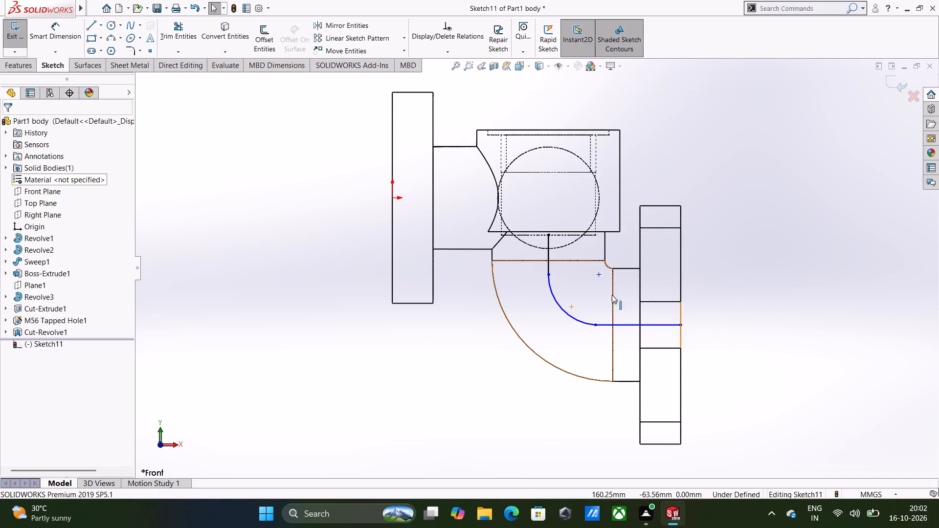
Add a horizontal relation to the path's flange line and a vertical relation to the line from the cavity floor.
left_click(652, 325, "shift")
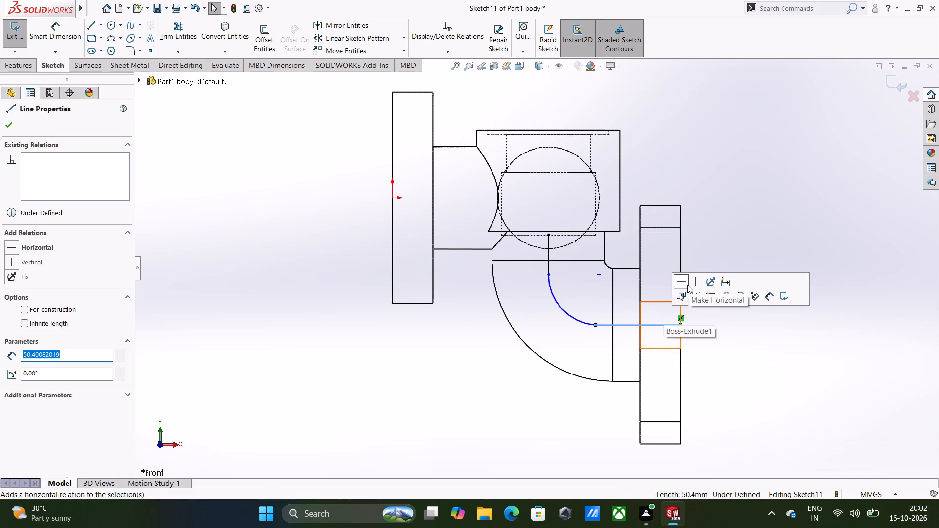
left_click(687, 285)
left_click(748, 354)
left_click(548, 257, "shift")
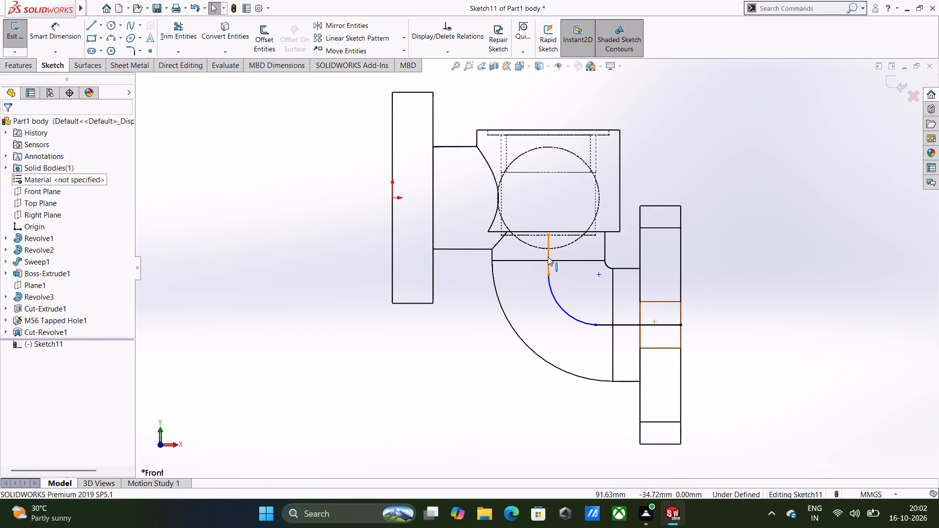
left_click(591, 217)
left_click(782, 279)
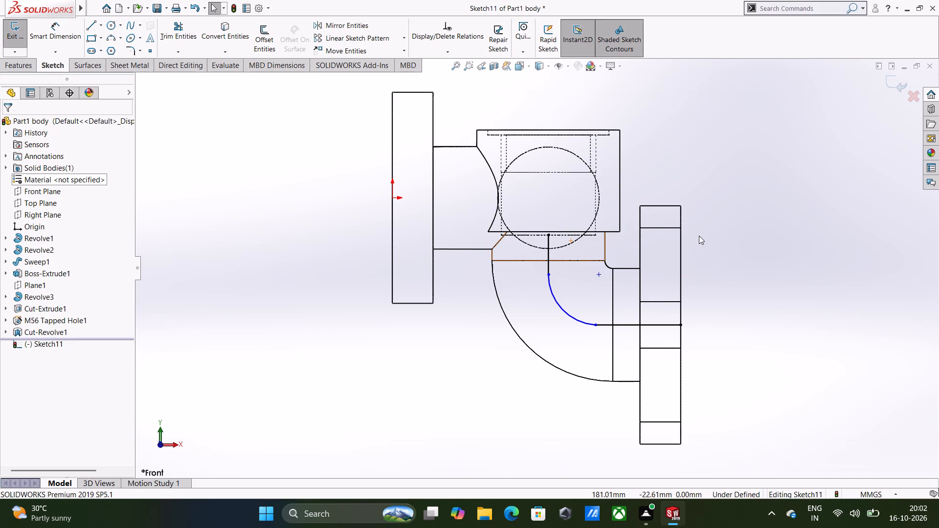
Make the path's arc tangent to the adjoining lines at both of its endpoints.
left_click(597, 324, "shift")
left_click(627, 276)
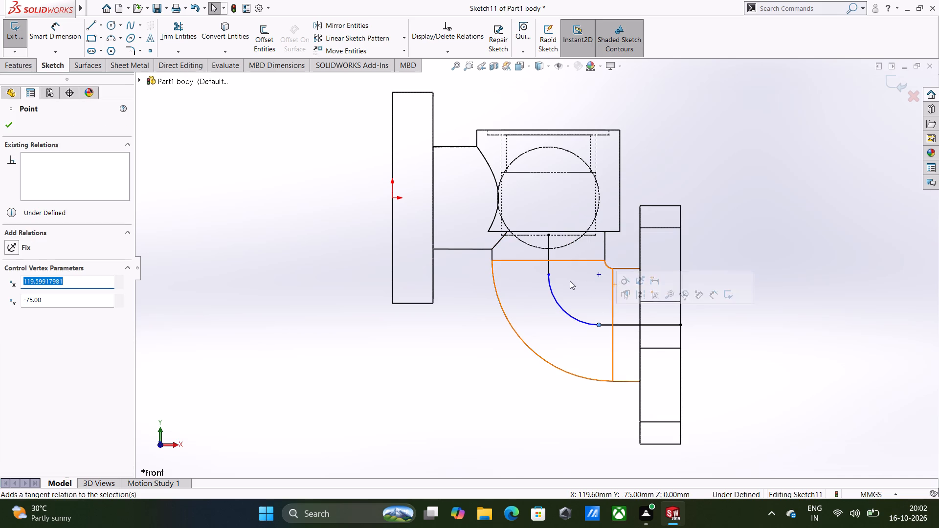
left_click(549, 275, "shift")
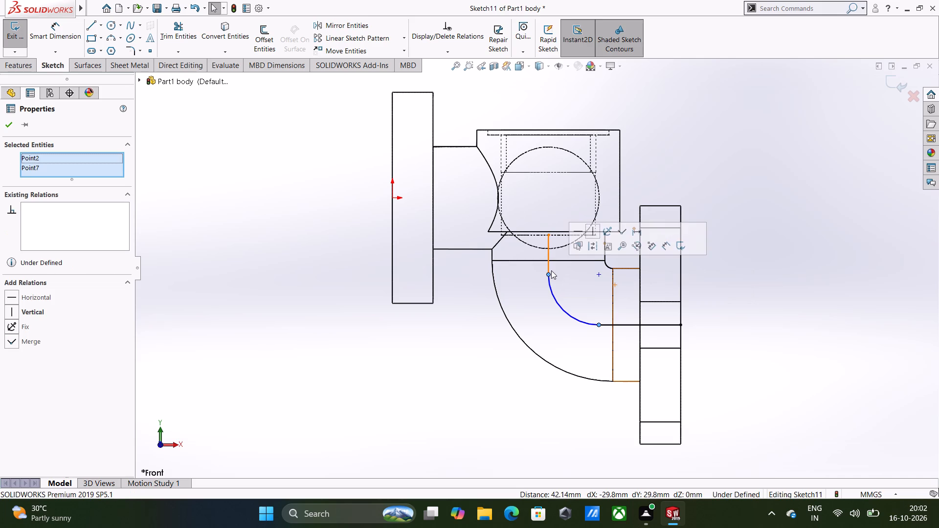
key("Escape")
key("Escape")
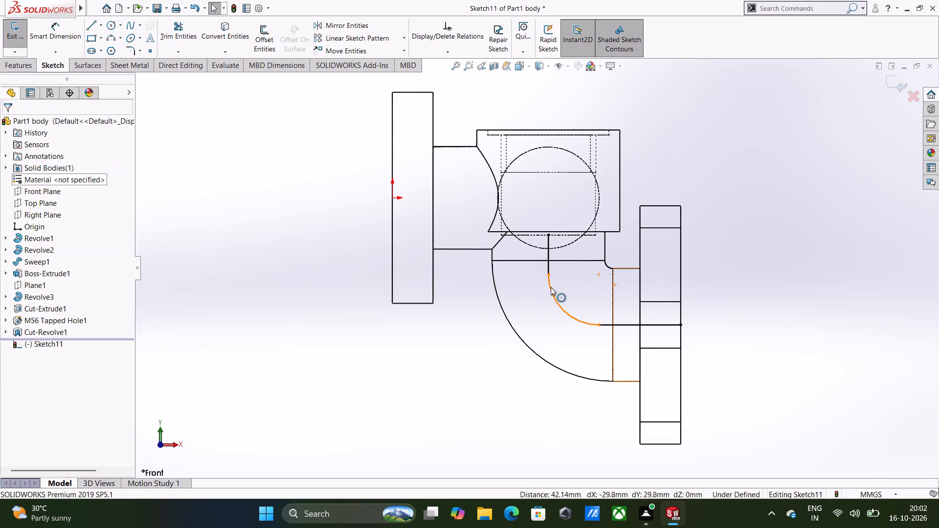
left_click(549, 277, "shift")
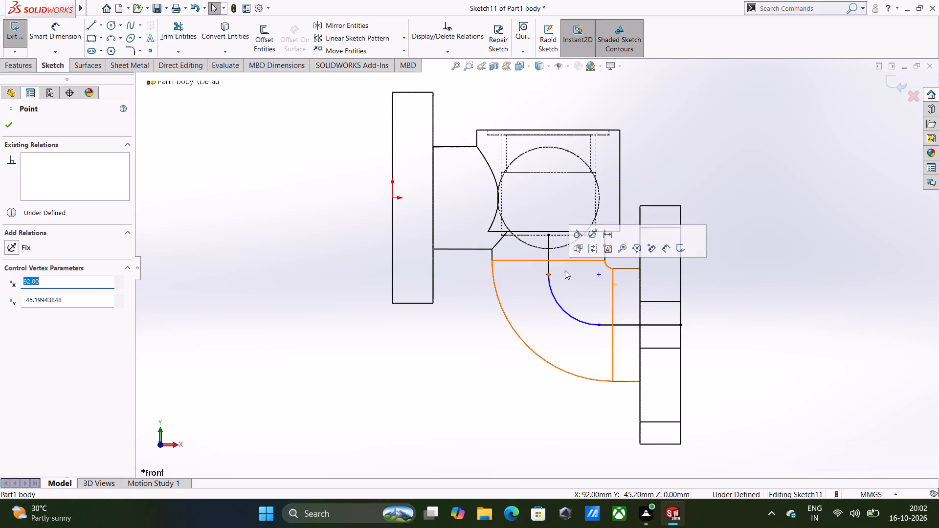
left_click(579, 240)
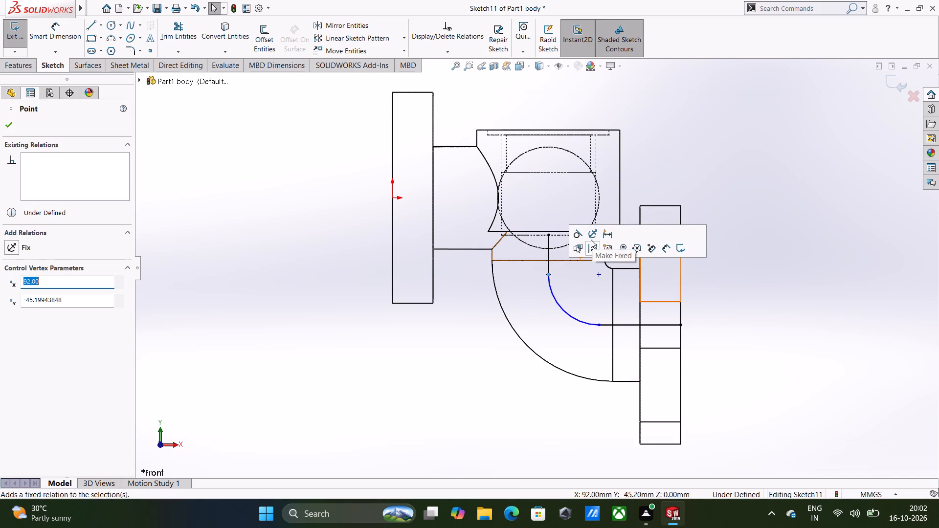
left_click(577, 237)
left_click(736, 214)
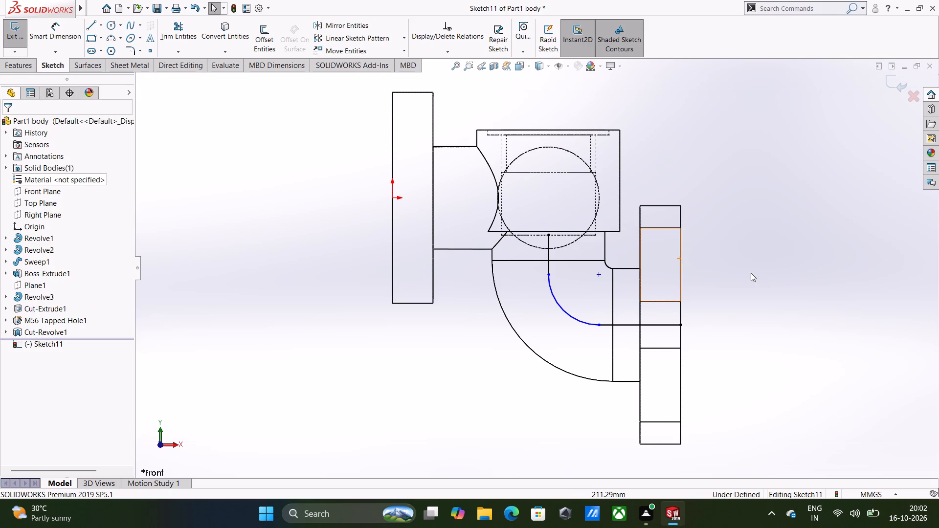
Dimension the path's arc with a radius of 38 mm.
right_click_drag(756, 271, 762, 147)
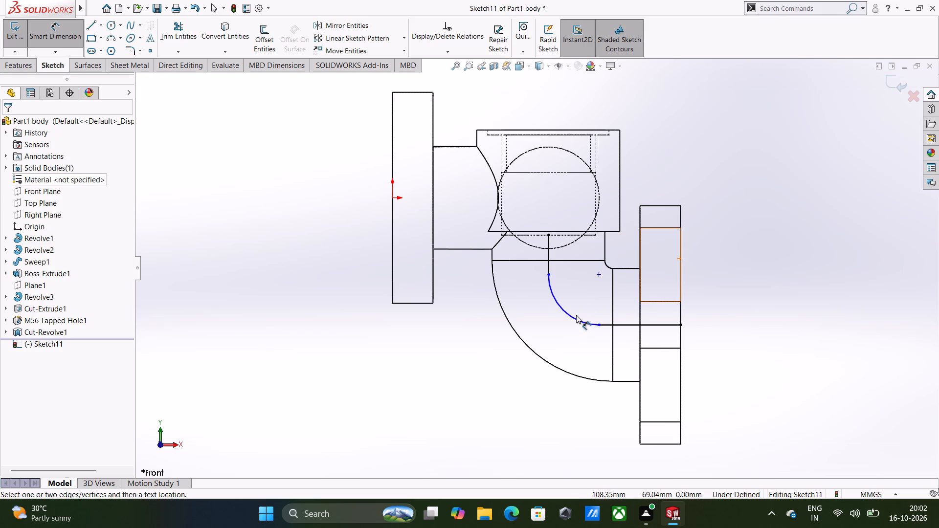
left_click(576, 316)
left_click(575, 317)
left_click(554, 318)
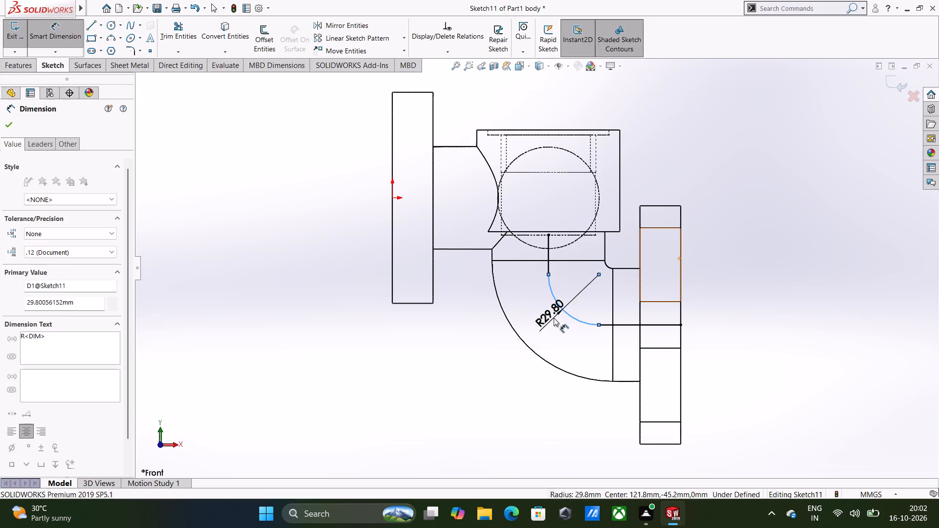
type("38")
key("Return")
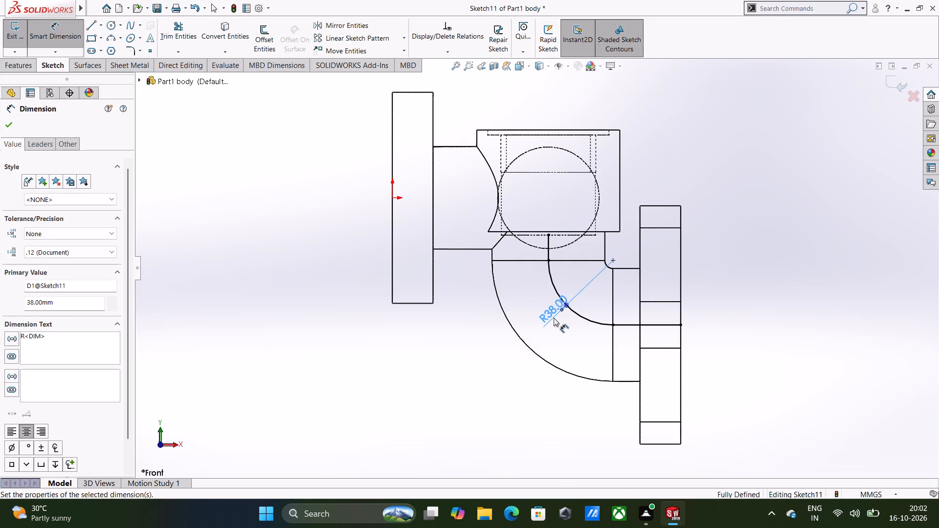
key("Escape")
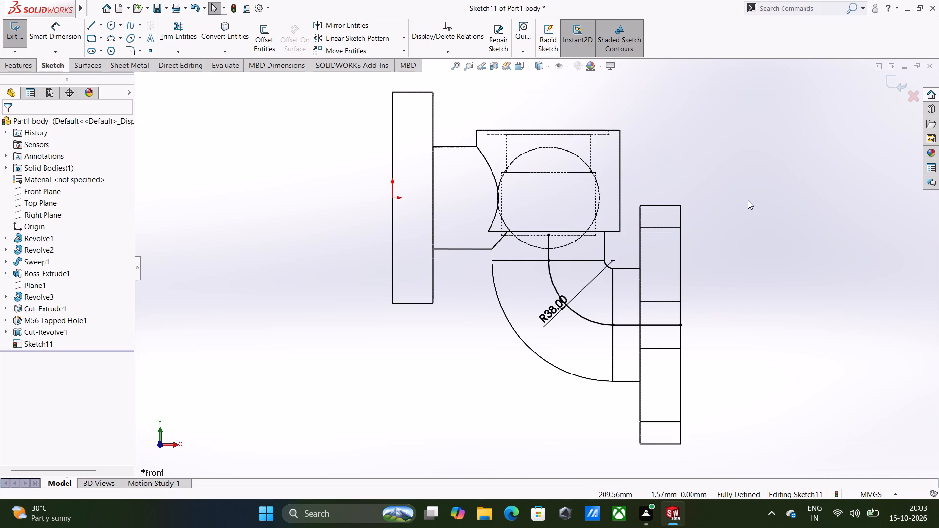
Return the model to shaded display with edges and exit the path sketch.
left_click(547, 71)
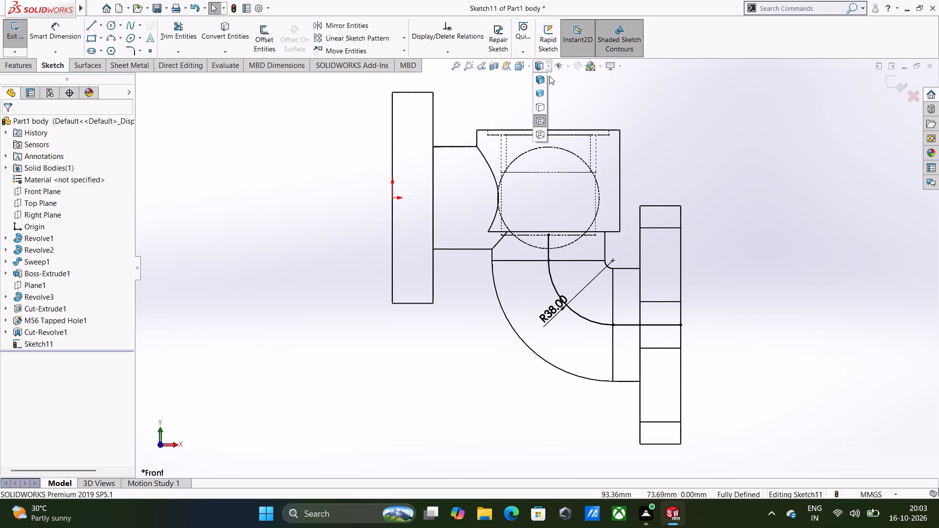
left_click(540, 91)
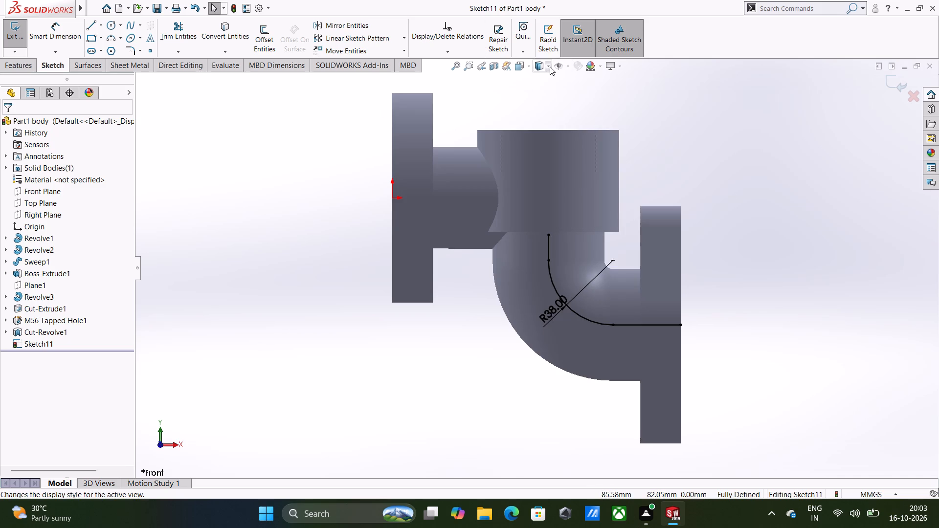
left_click(550, 66)
left_click(540, 75)
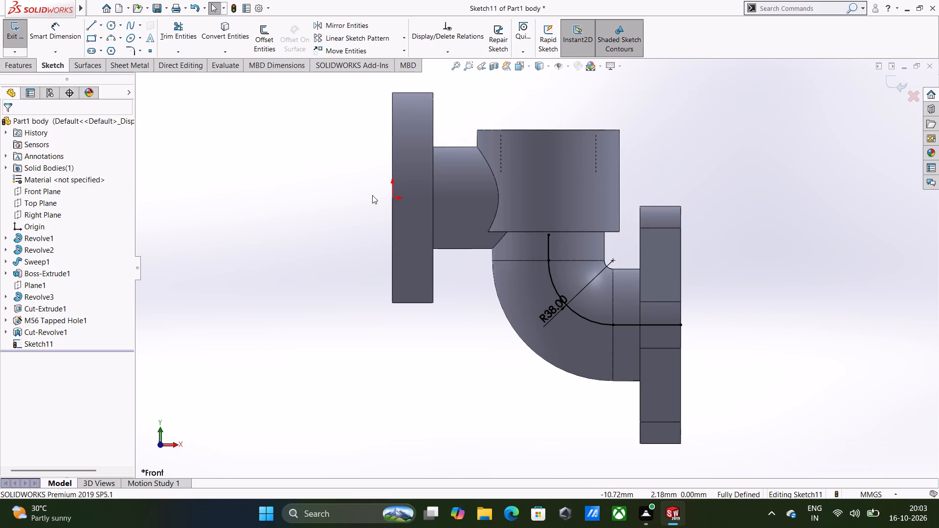
left_click(12, 34)
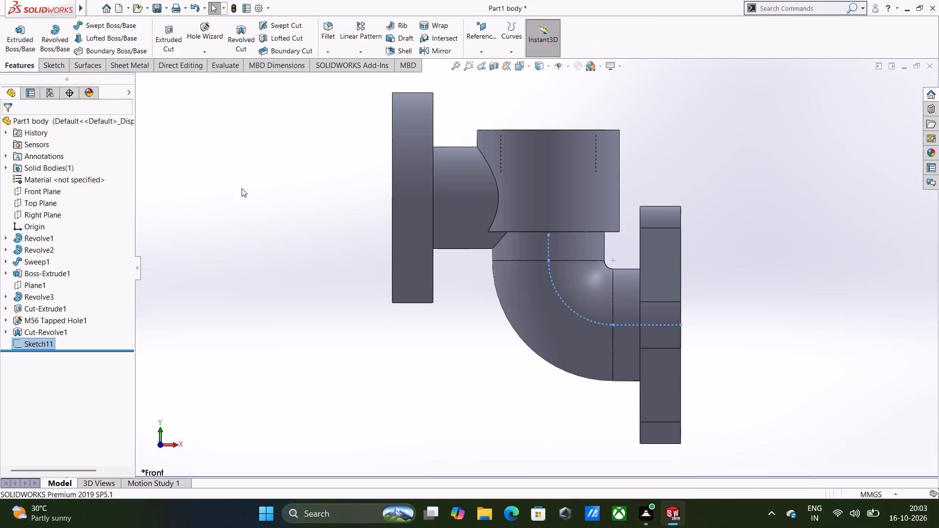
Start a new sketch on the circular floor of the internal cavity, viewed straight on.
middle_click_drag(438, 182, 440, 255)
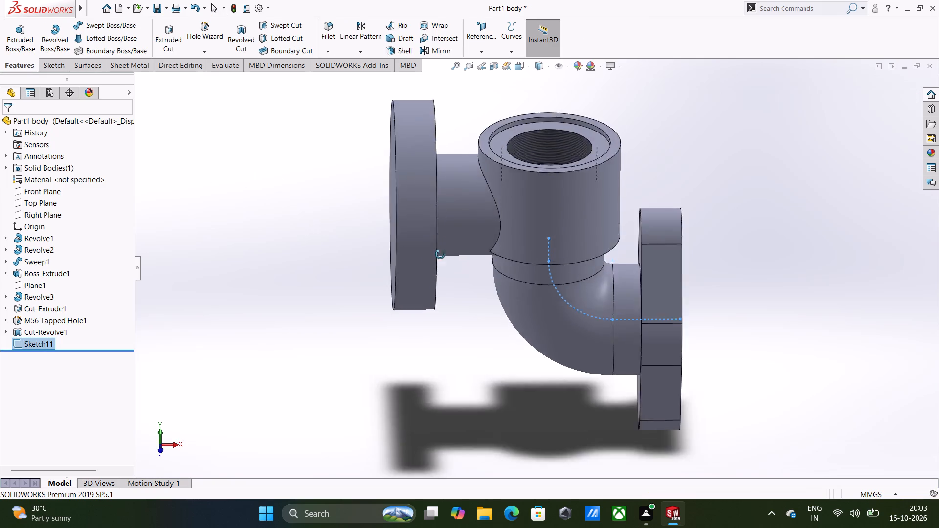
middle_click_drag(440, 255, 435, 395)
left_click(553, 251)
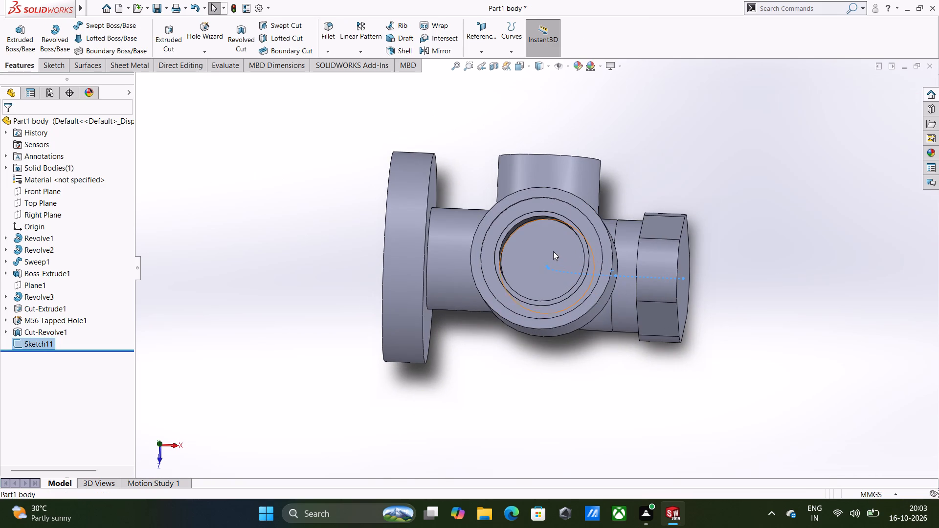
left_click(600, 225)
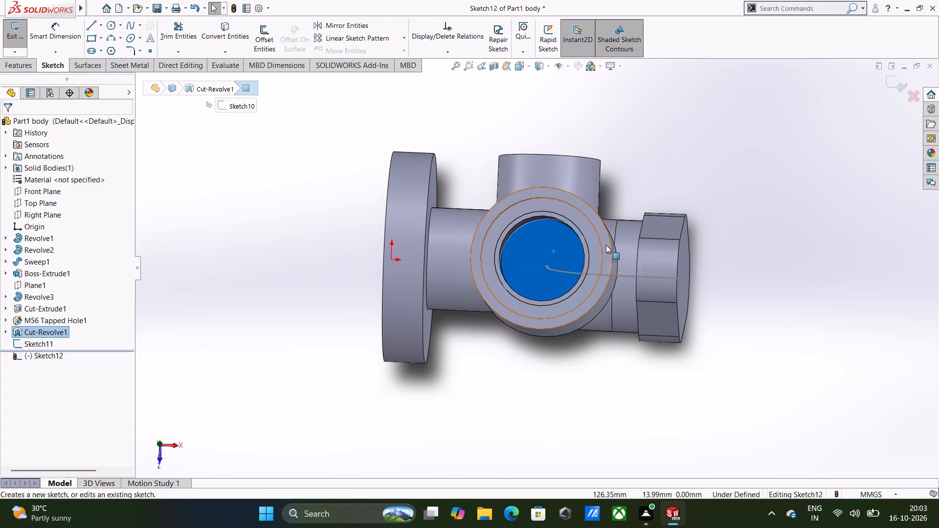
key("ctrl+u")
key("ctrl+8")
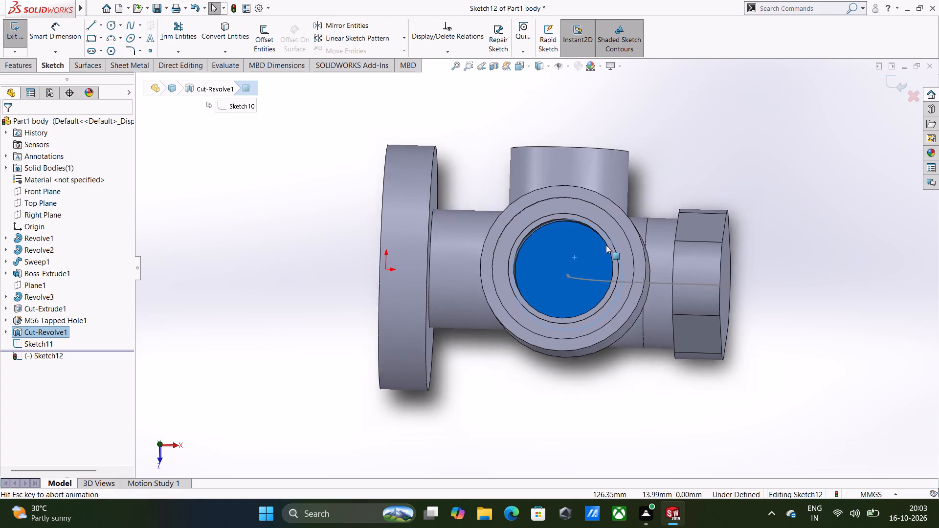
Sketch a circle centred on the path's start point on the cavity floor and set its diameter to 36 mm.
right_click_drag(716, 126, 772, 126)
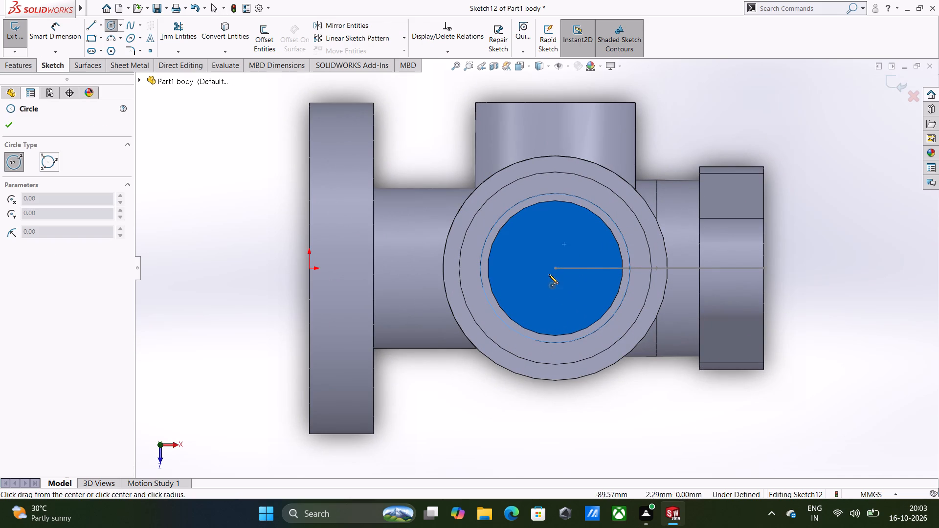
left_click(555, 268)
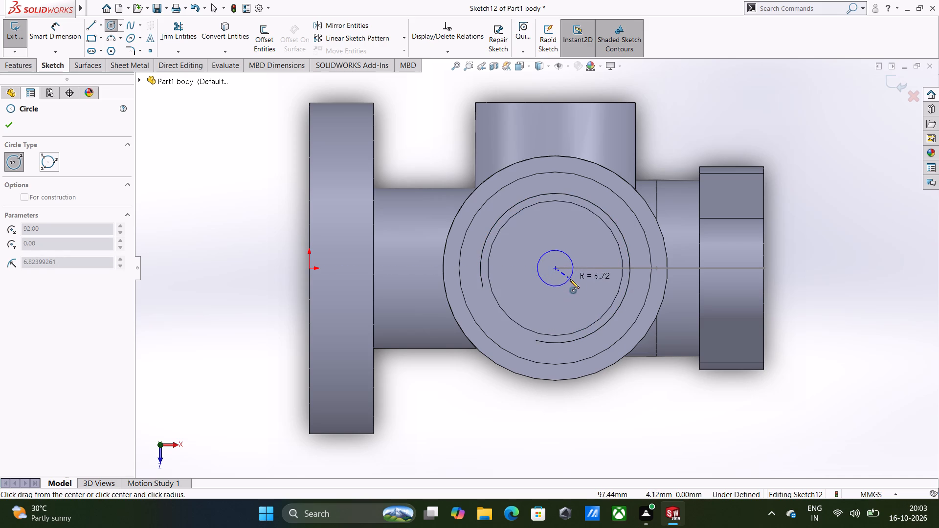
left_click(578, 290)
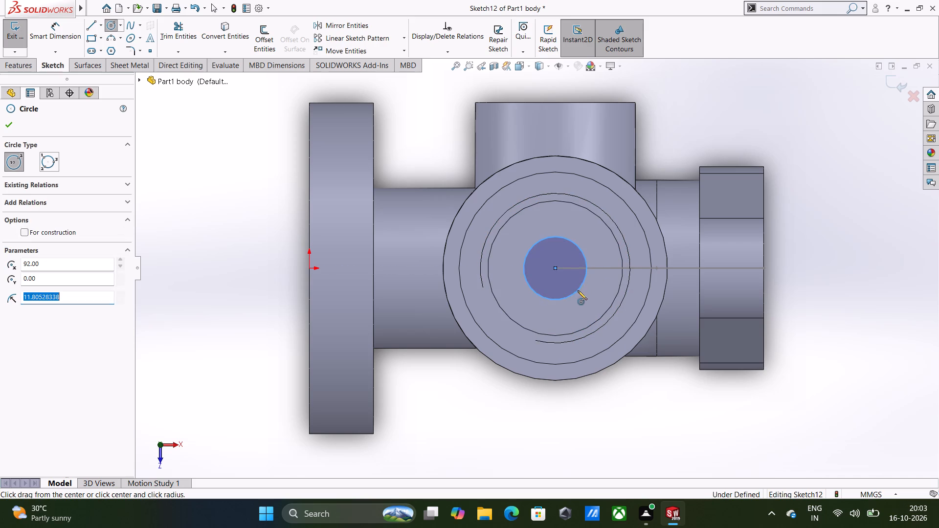
right_click_drag(793, 176, 805, 107)
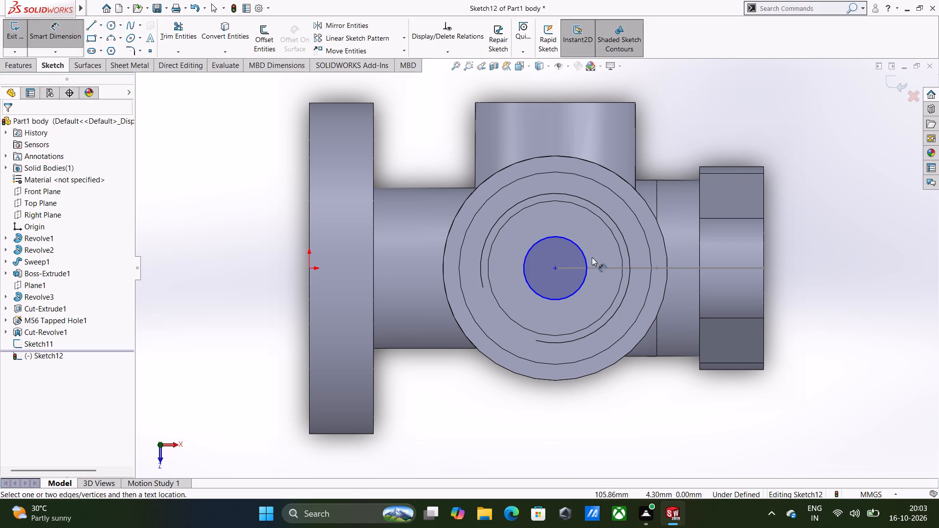
left_click(588, 263)
left_click(575, 224)
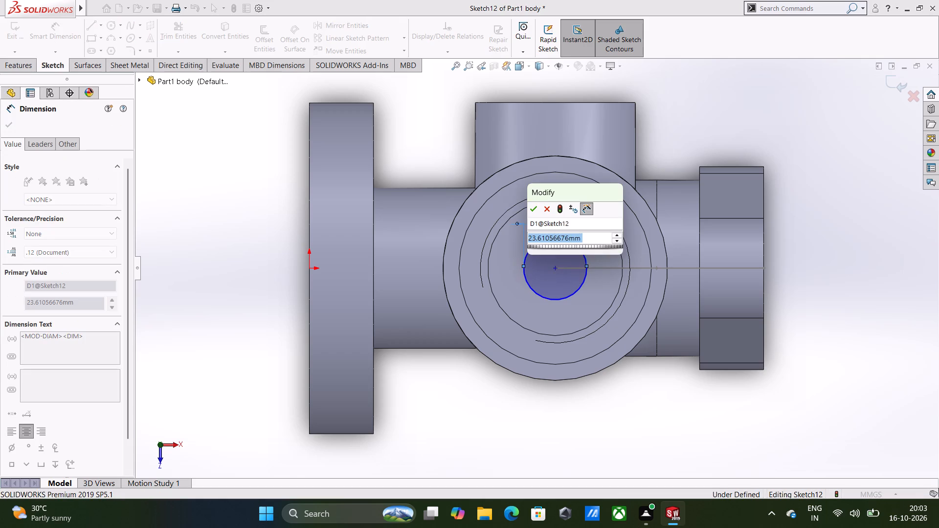
type("36")
key("Return")
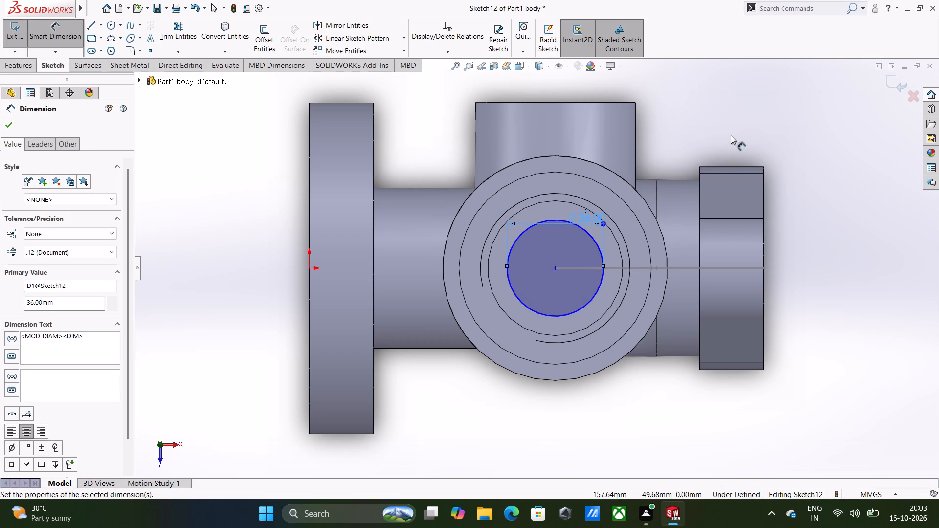
key("Escape")
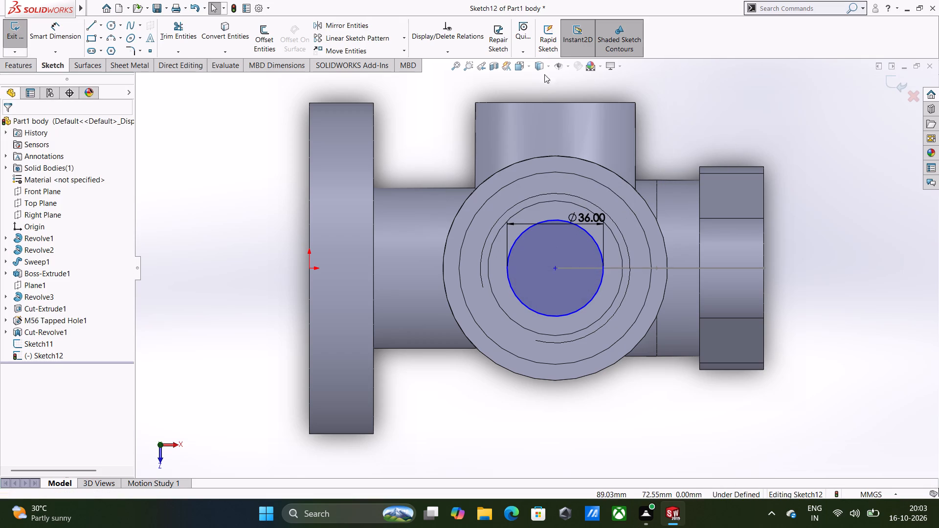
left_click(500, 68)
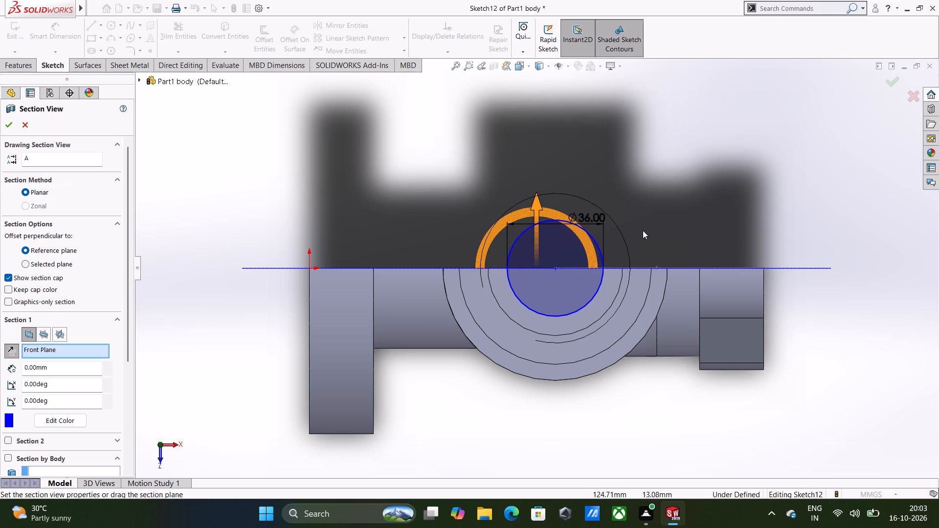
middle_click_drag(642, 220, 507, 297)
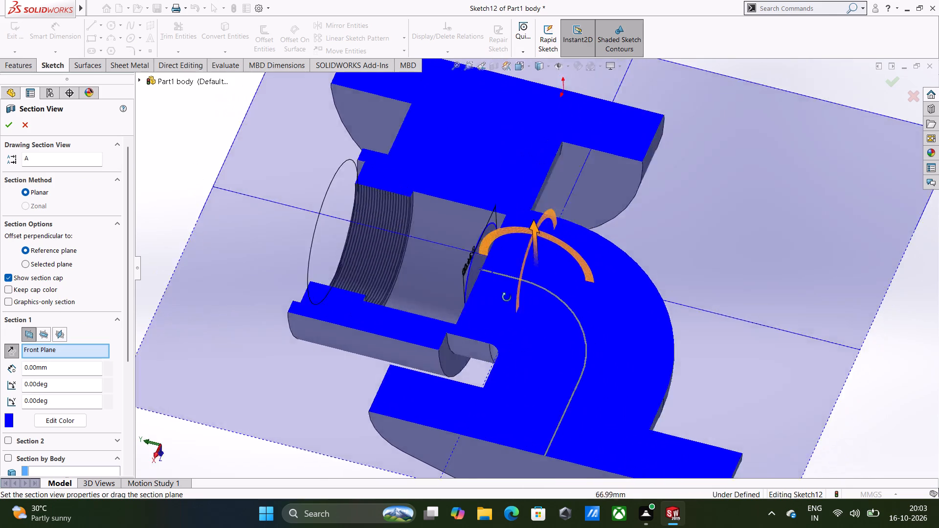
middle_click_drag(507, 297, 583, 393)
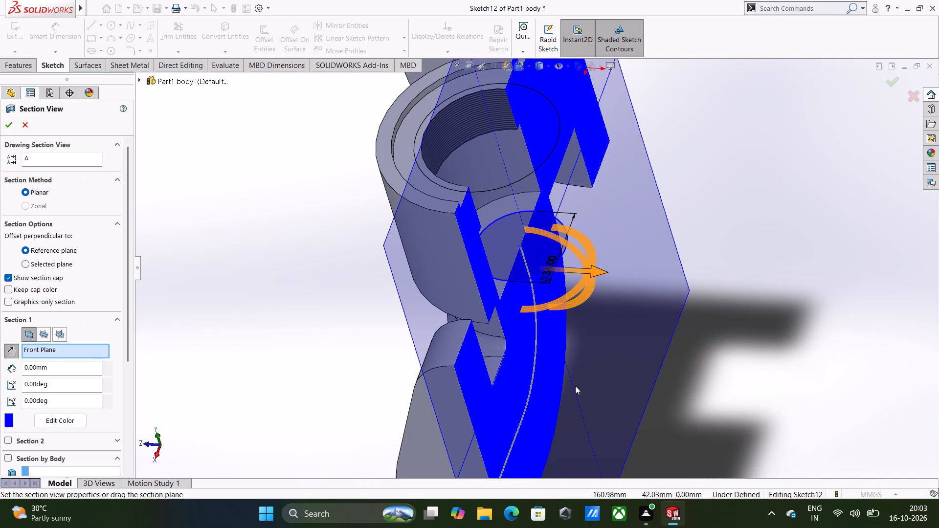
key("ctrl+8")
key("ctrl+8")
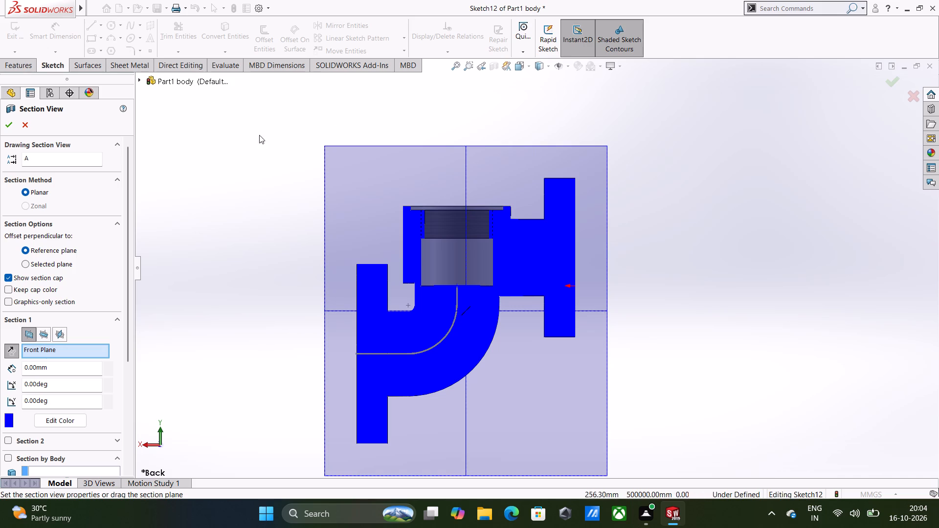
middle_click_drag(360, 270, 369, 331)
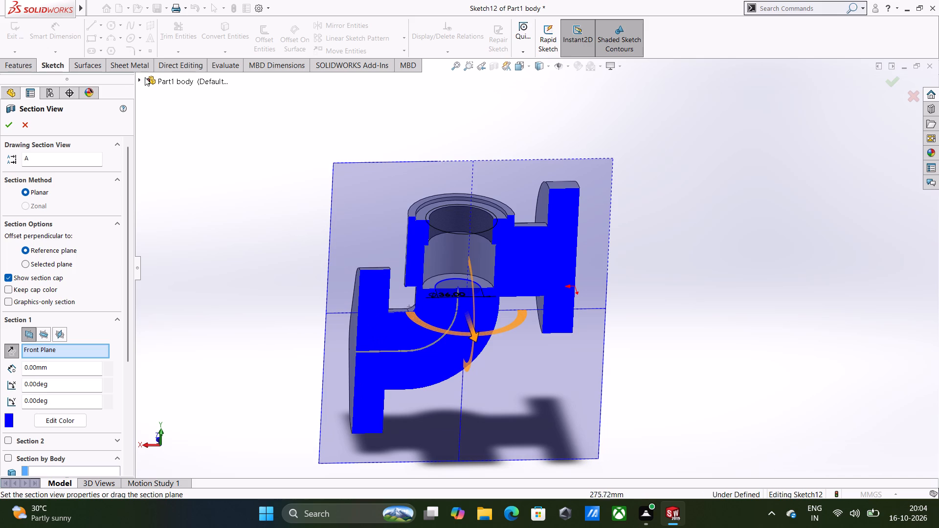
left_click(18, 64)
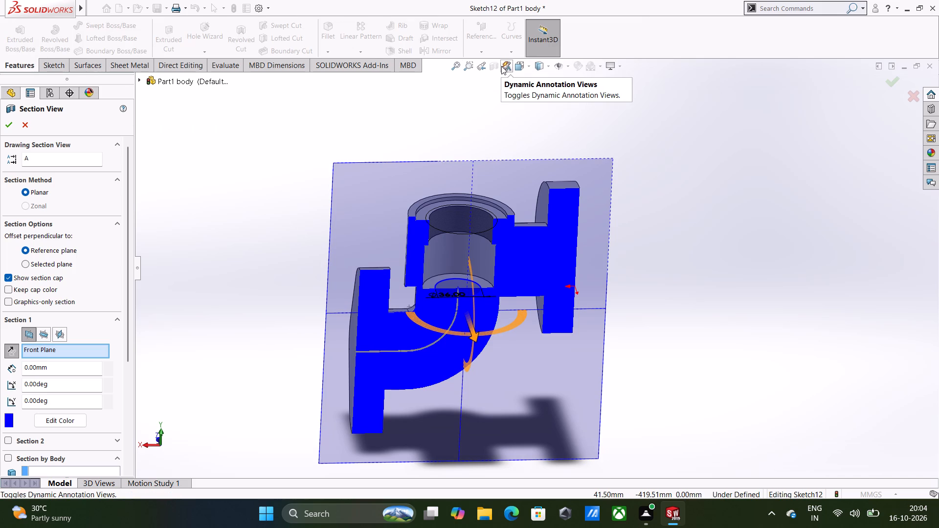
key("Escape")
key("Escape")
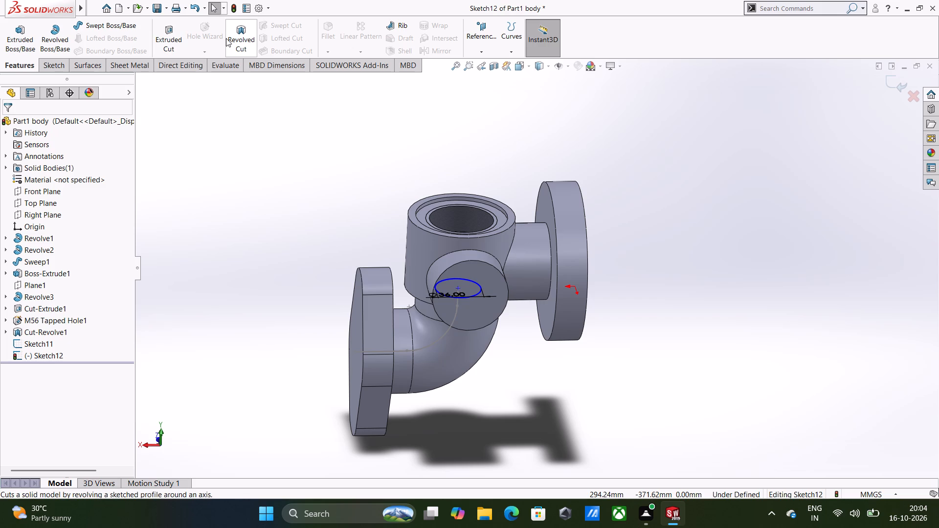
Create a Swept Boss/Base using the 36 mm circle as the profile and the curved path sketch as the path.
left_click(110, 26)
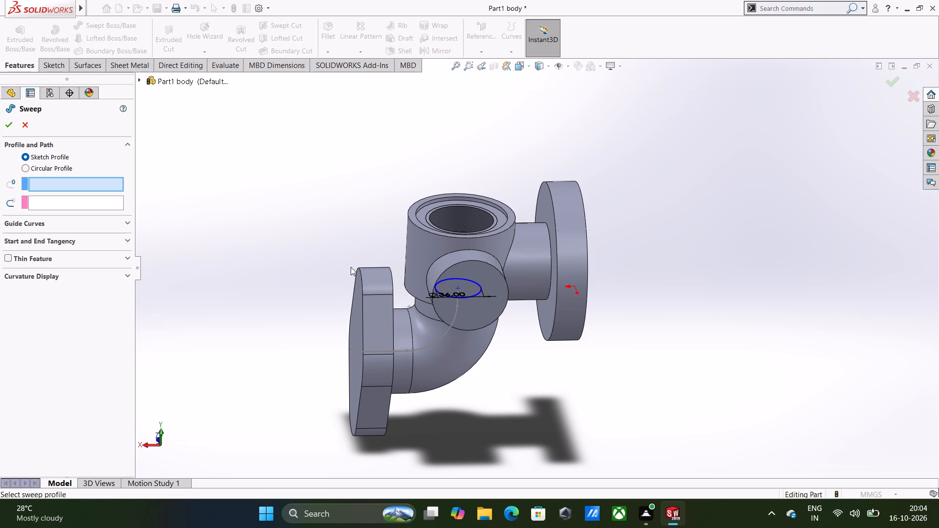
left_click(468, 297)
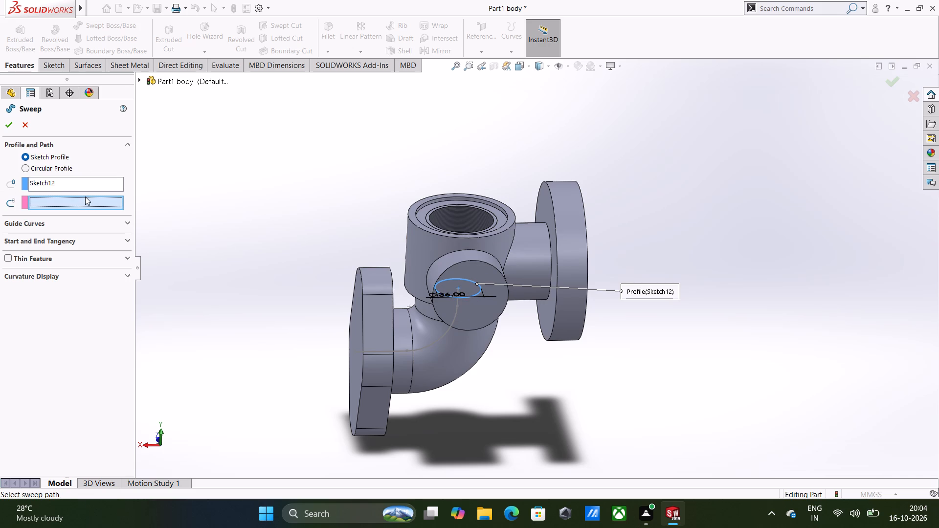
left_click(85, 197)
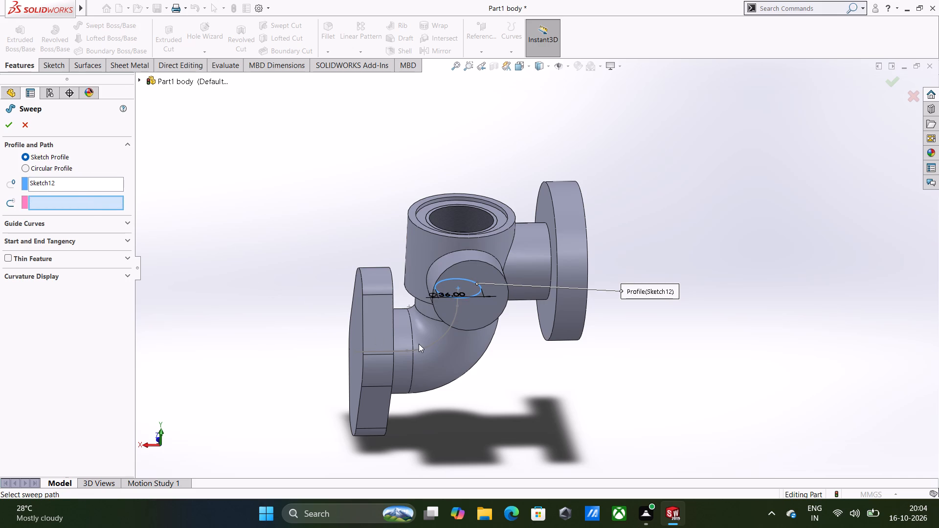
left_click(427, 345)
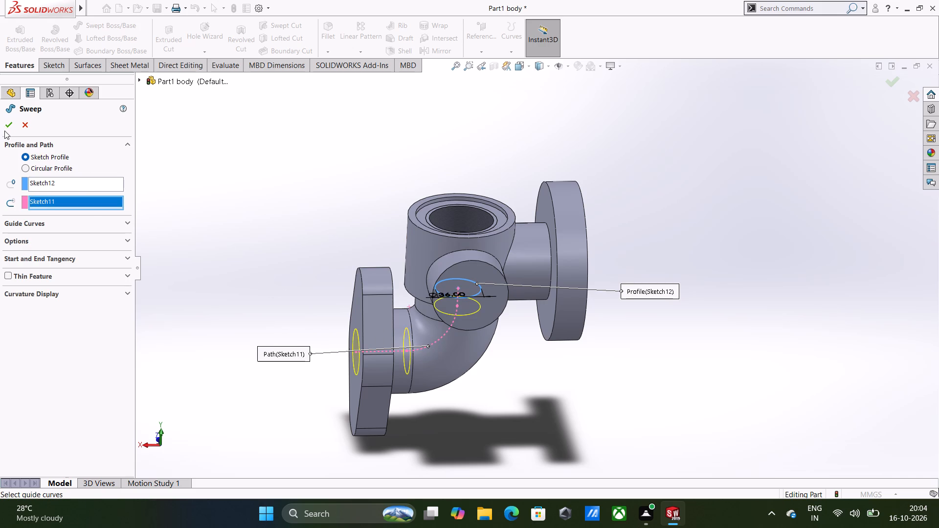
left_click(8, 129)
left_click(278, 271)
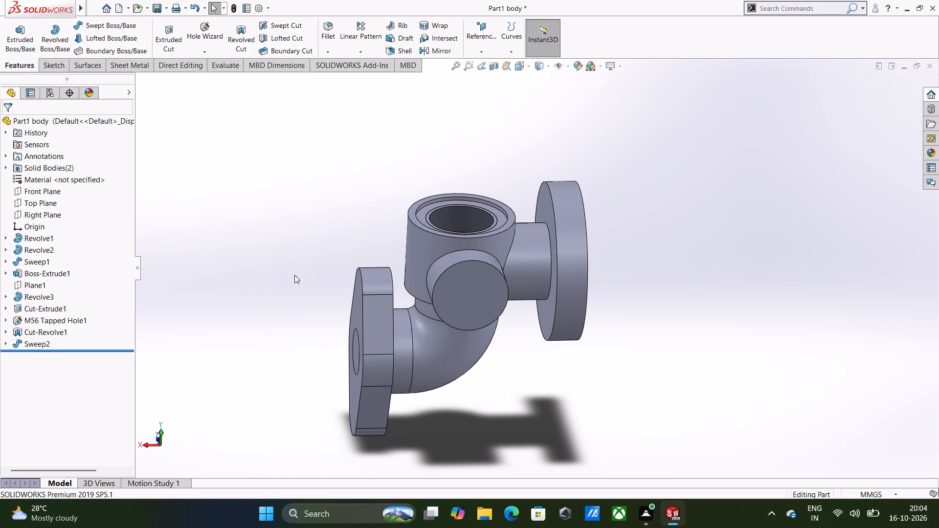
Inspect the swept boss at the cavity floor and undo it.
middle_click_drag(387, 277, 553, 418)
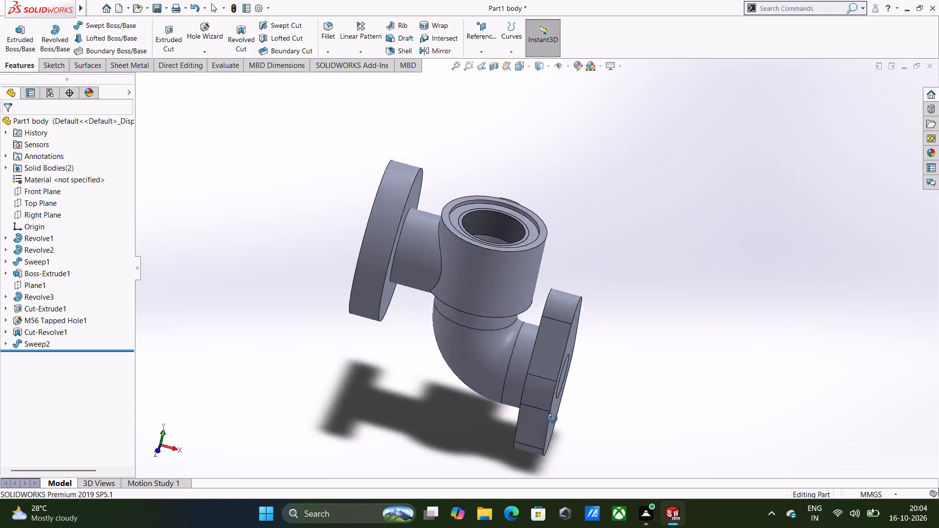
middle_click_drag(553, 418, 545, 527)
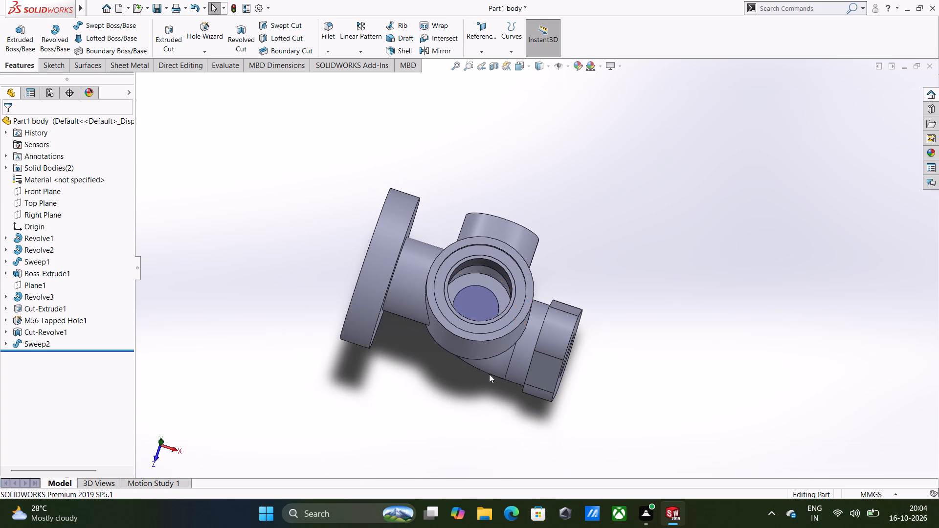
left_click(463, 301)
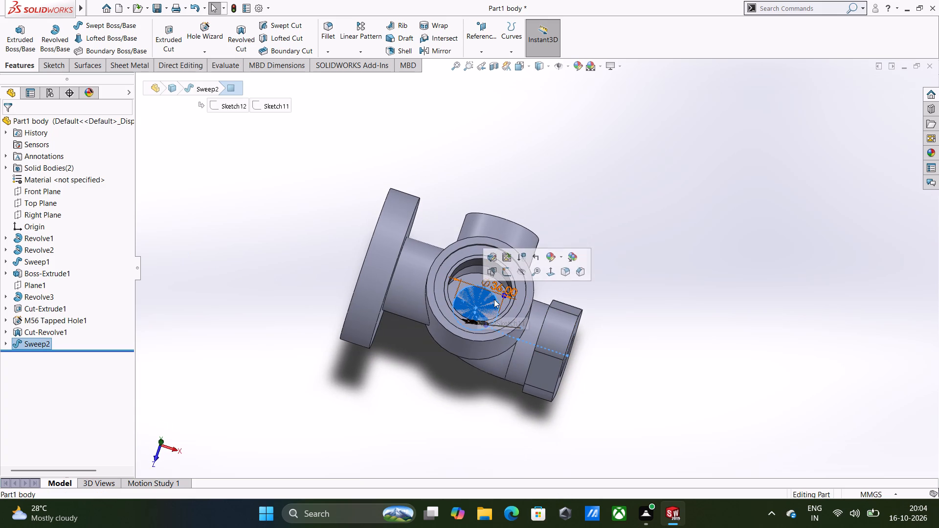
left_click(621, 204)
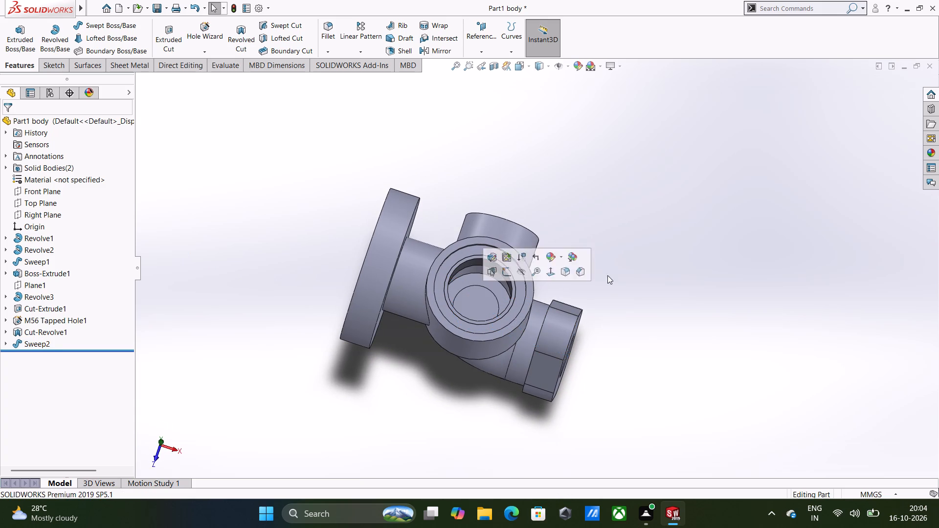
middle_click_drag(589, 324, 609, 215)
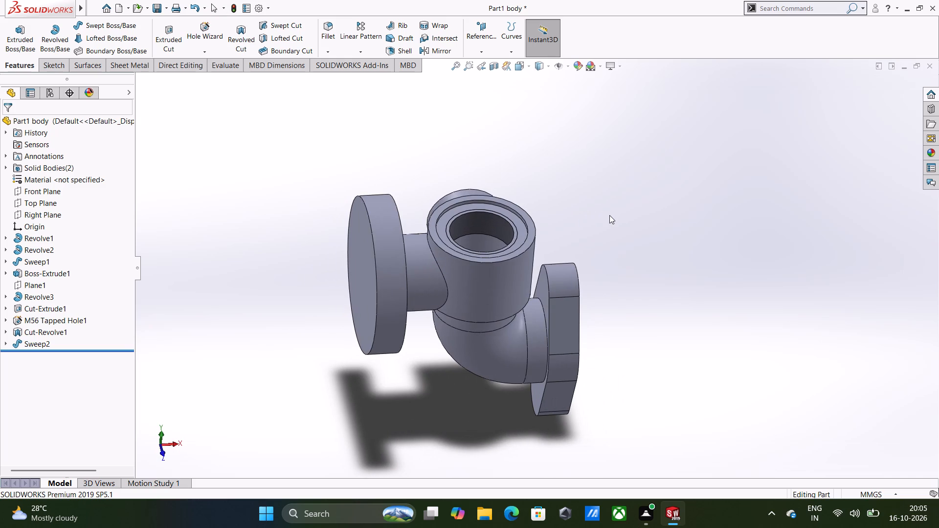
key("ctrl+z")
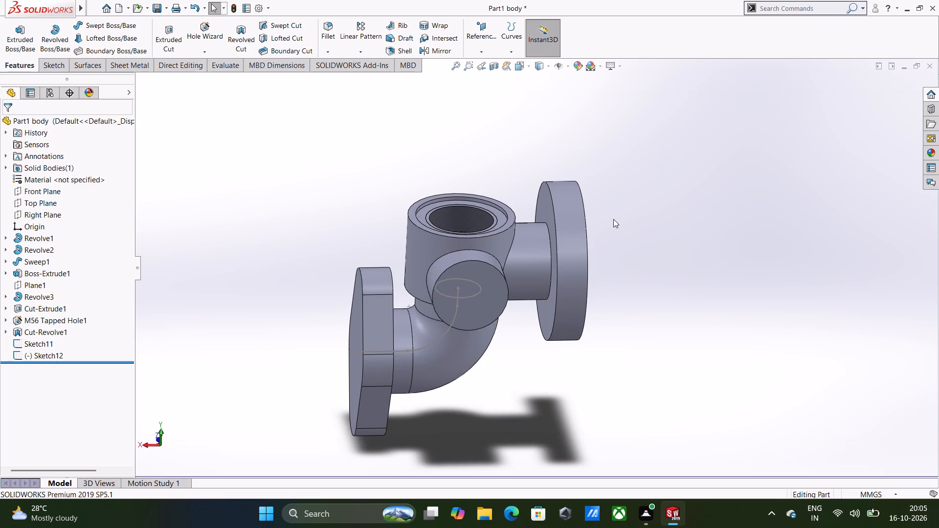
Create a Swept Cut using the 36 mm circle as the profile and the curved path sketch as the path.
middle_click_drag(594, 268, 601, 245)
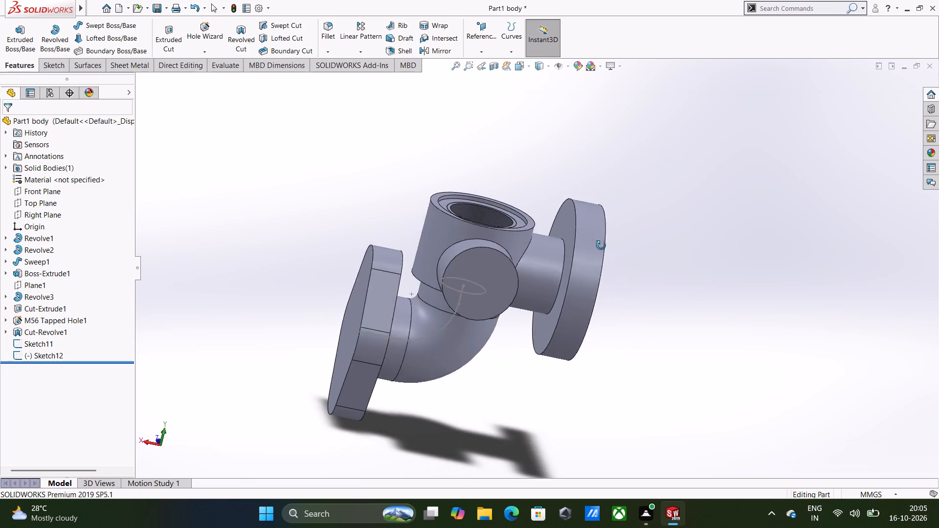
middle_click_drag(601, 245, 556, 240)
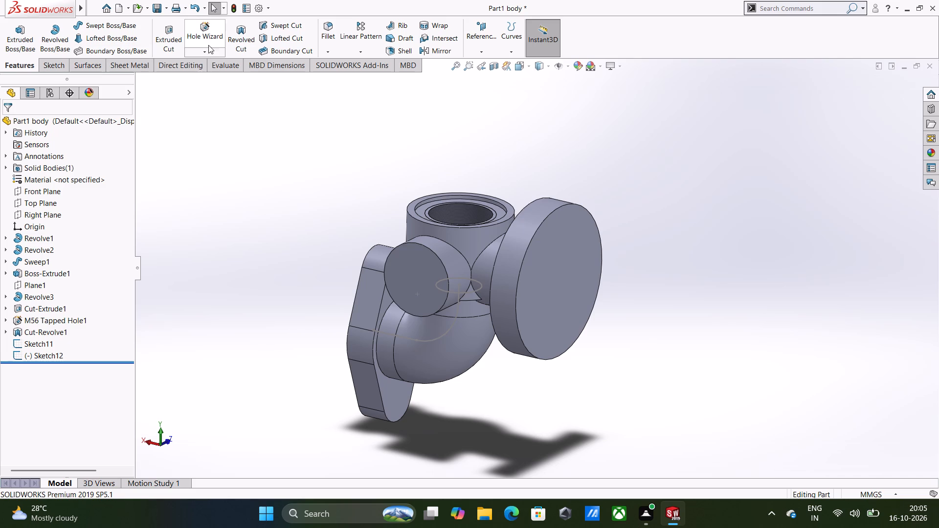
left_click(279, 26)
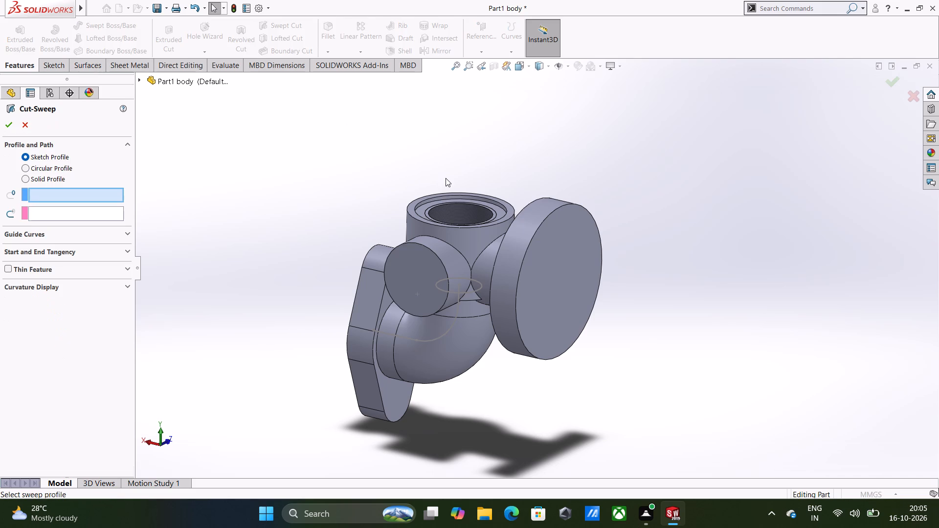
middle_click_drag(454, 181, 495, 240)
left_click(452, 300)
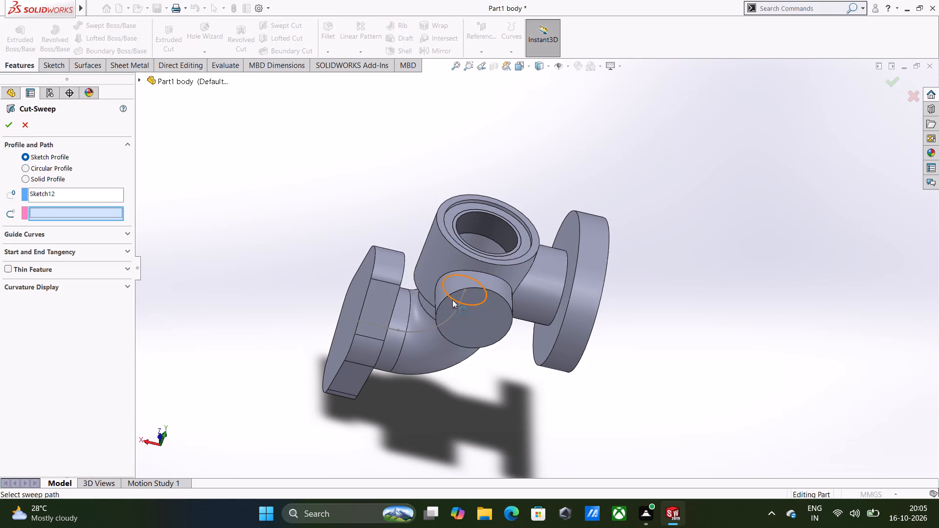
left_click(65, 213)
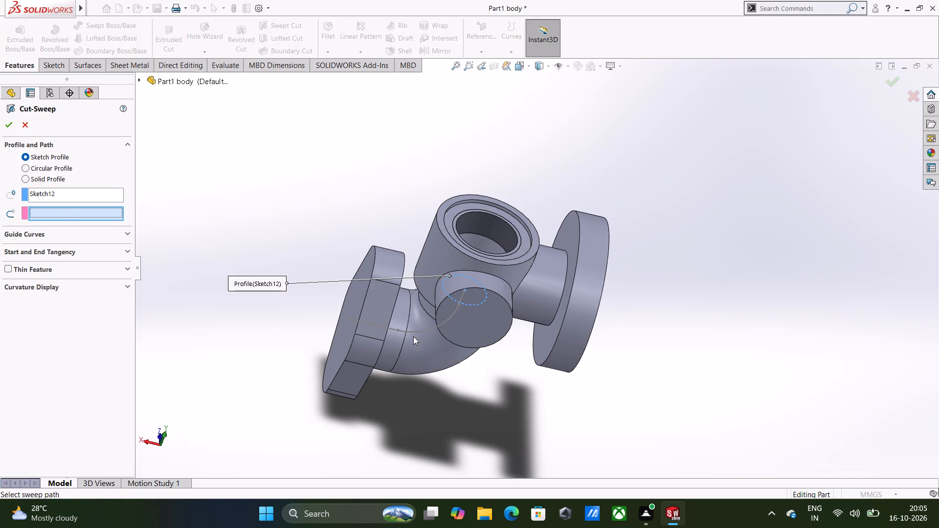
left_click(420, 331)
left_click(11, 124)
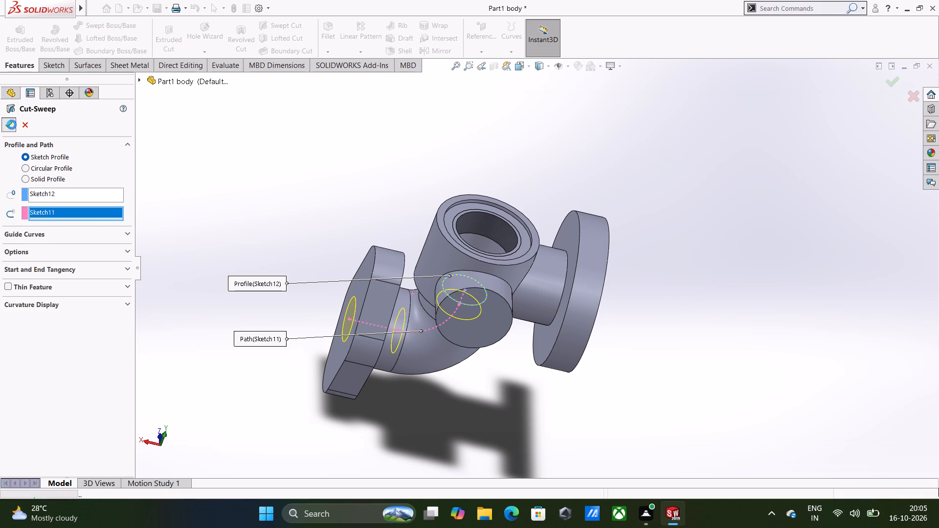
left_click(230, 162)
Start a new sketch on the Front Plane and view it straight on.
middle_click_drag(402, 203, 524, 242)
middle_click_drag(522, 242, 516, 238)
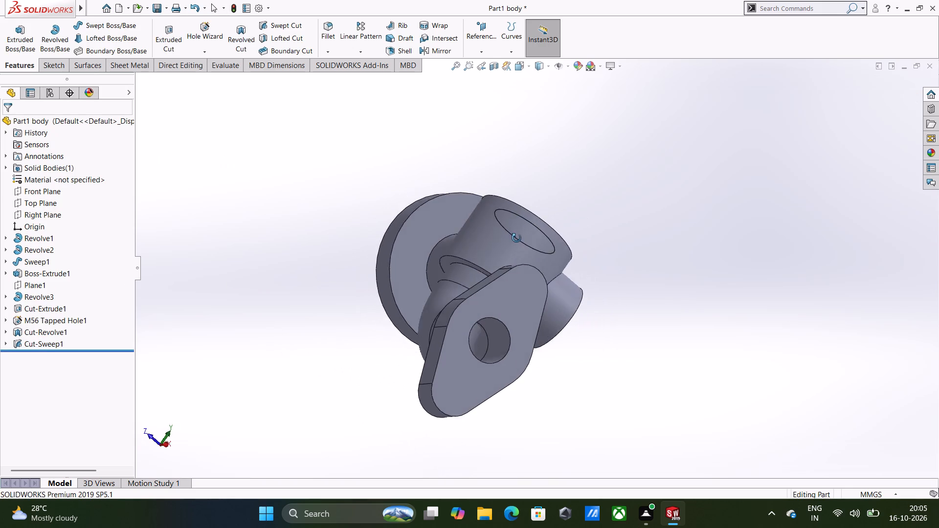
middle_click_drag(516, 238, 405, 312)
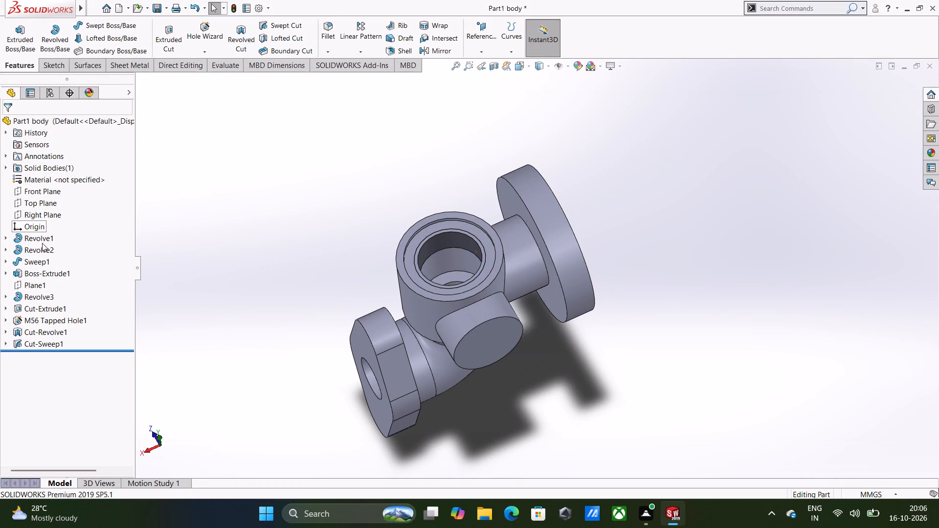
left_click(28, 188)
left_click(38, 180)
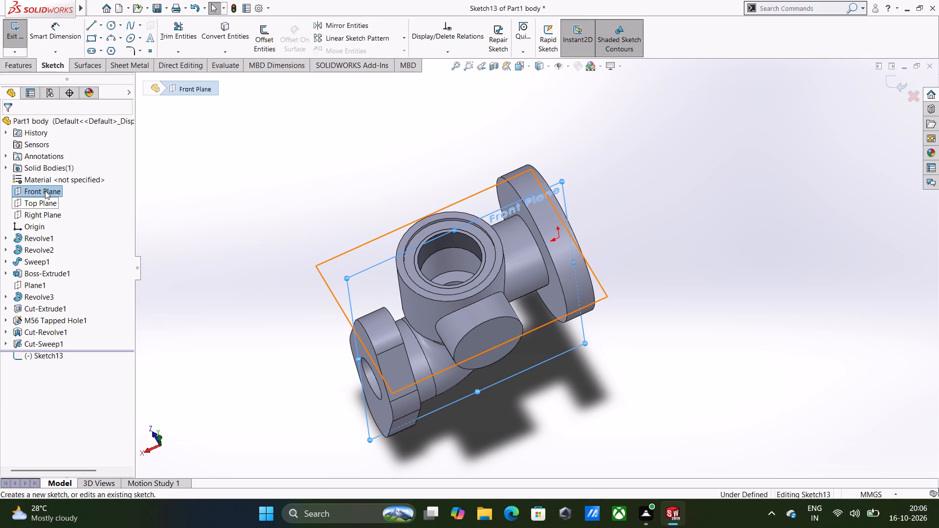
left_click(45, 191)
left_click(281, 168)
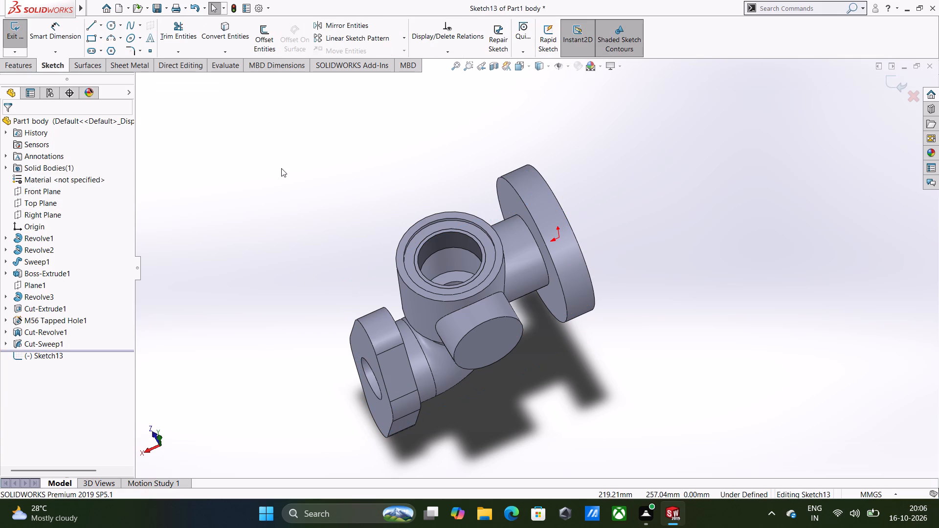
key("ctrl+8")
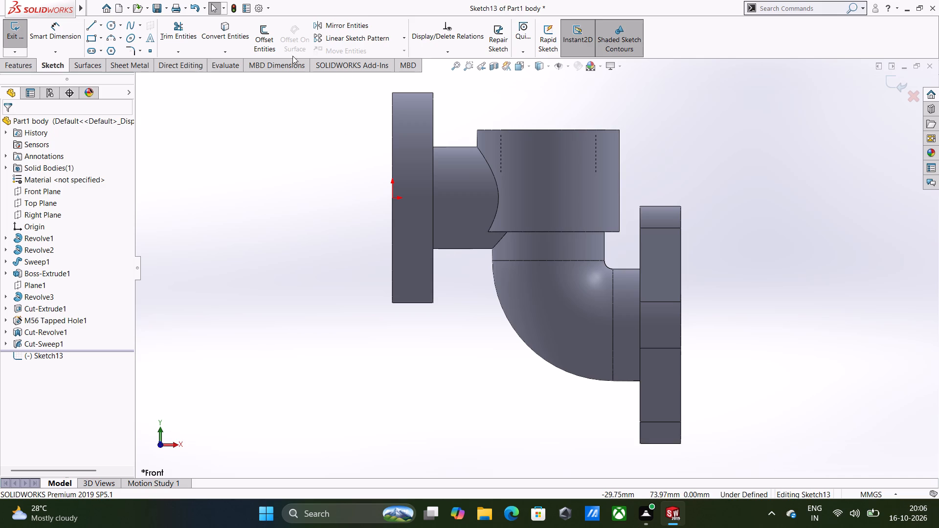
Apply a section view of the body at the Front Plane with zero offset.
left_click(488, 68)
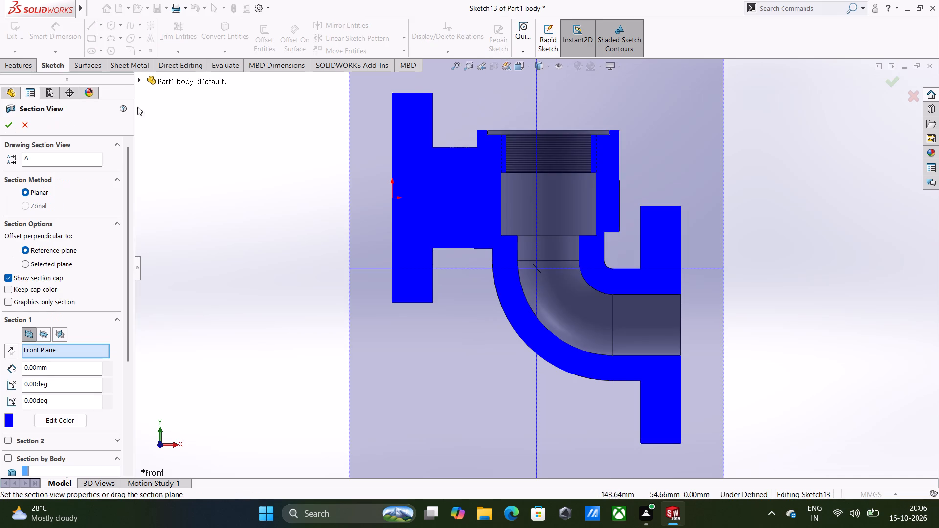
left_click(8, 125)
left_click(230, 161)
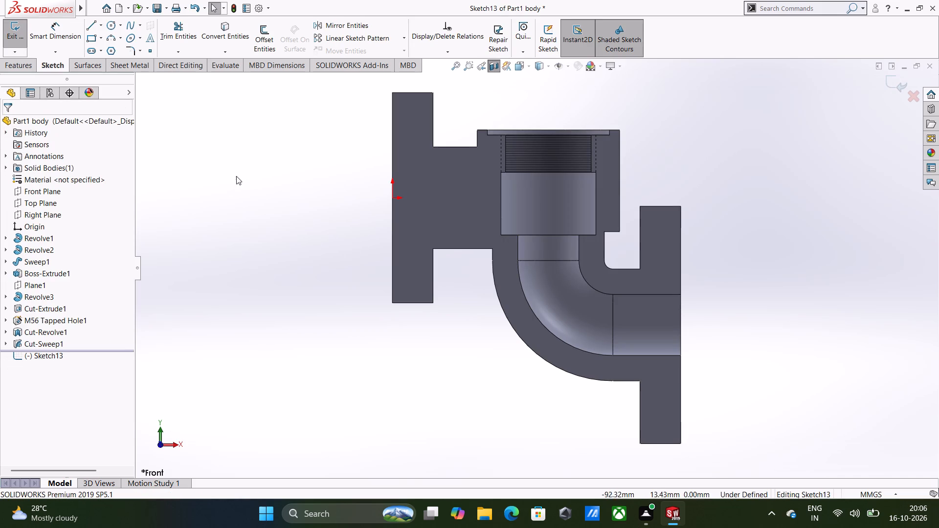
Sketch a closed line profile from the origin: 92 mm base to the cavity axis, about 9 mm high, with two slanted segments rising to about 26 mm.
right_click_drag(284, 203, 198, 197)
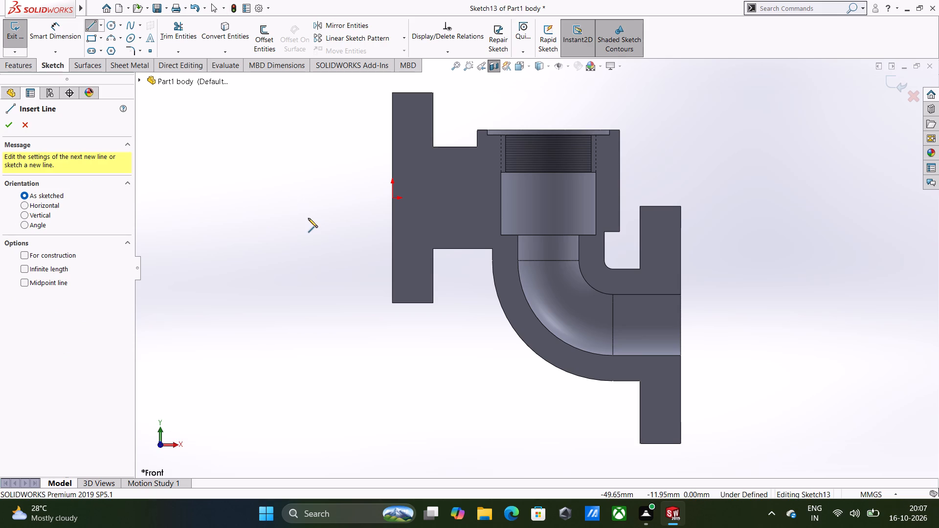
left_click(390, 199)
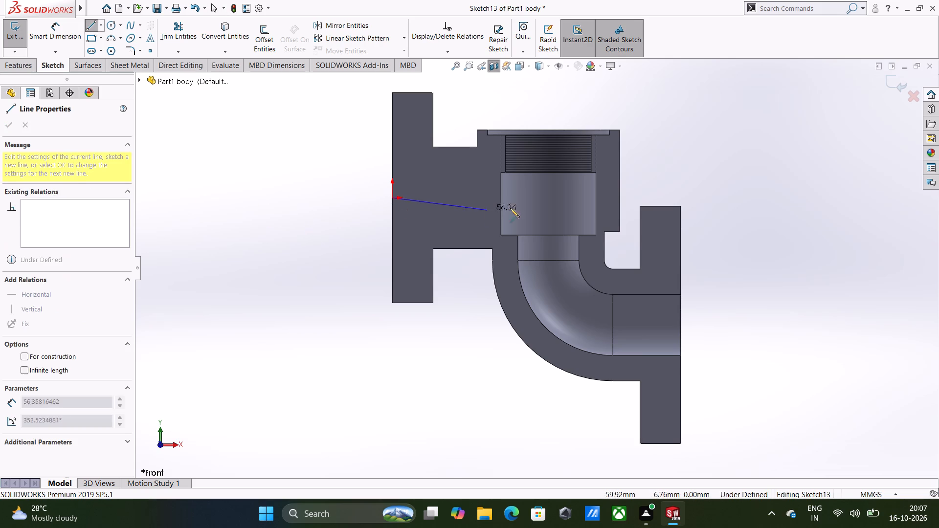
left_click(550, 199)
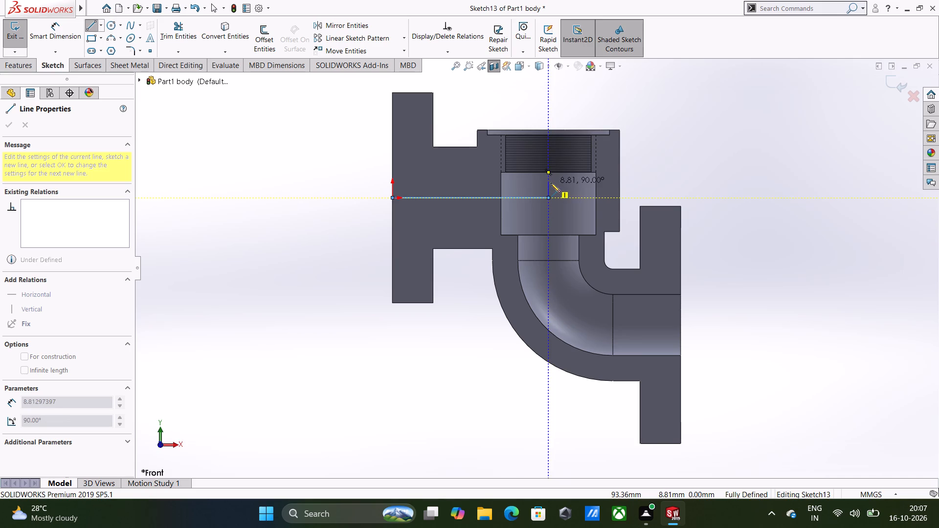
left_click(551, 183)
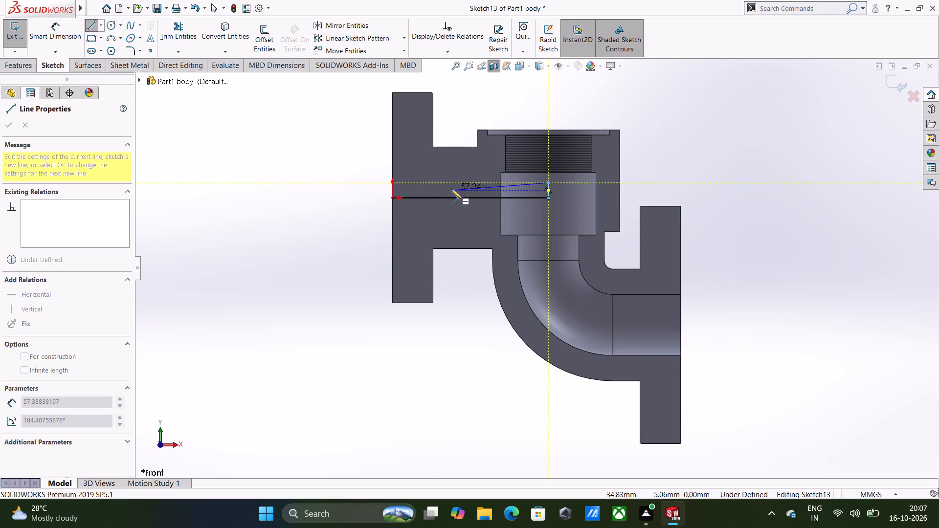
left_click(410, 184)
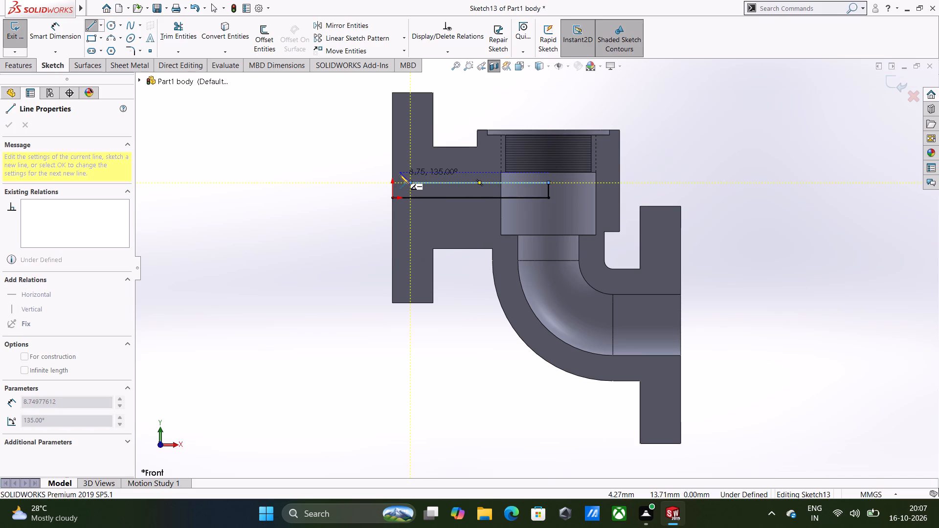
left_click(400, 175)
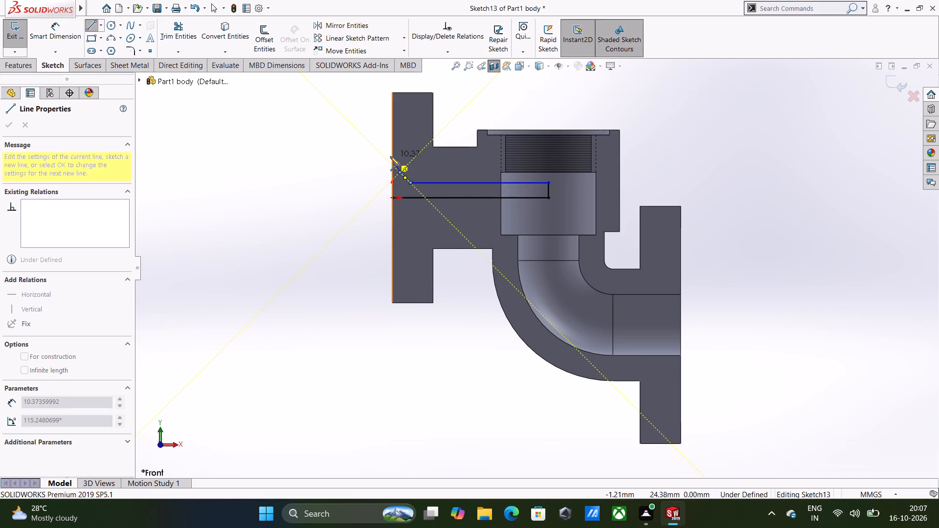
left_click(392, 153)
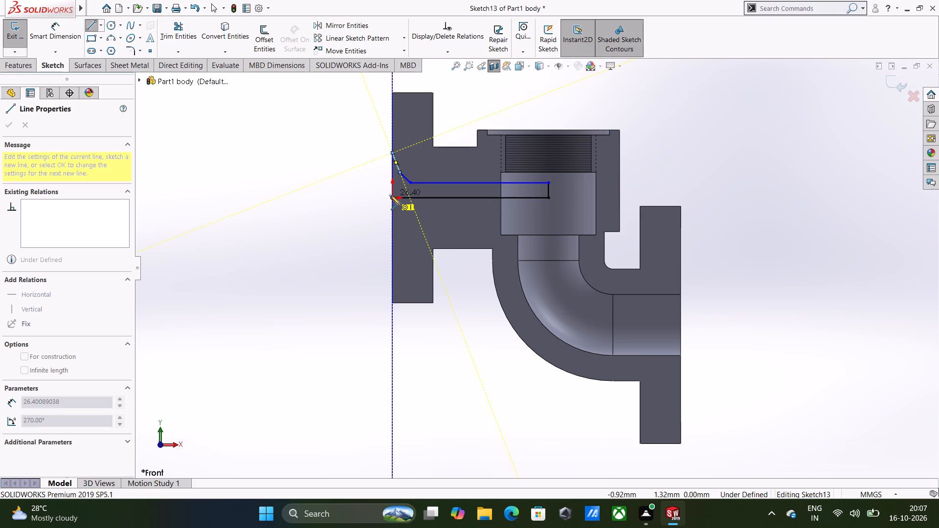
left_click(391, 197)
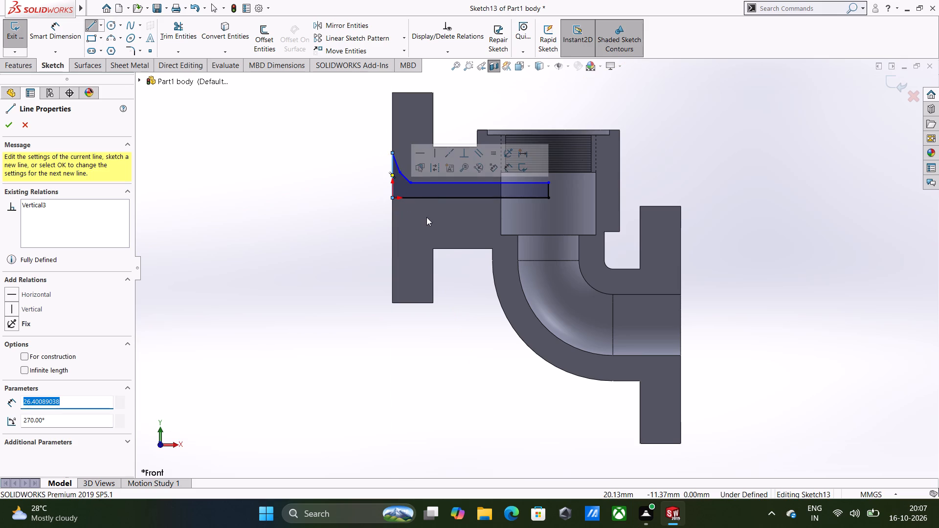
key("Escape")
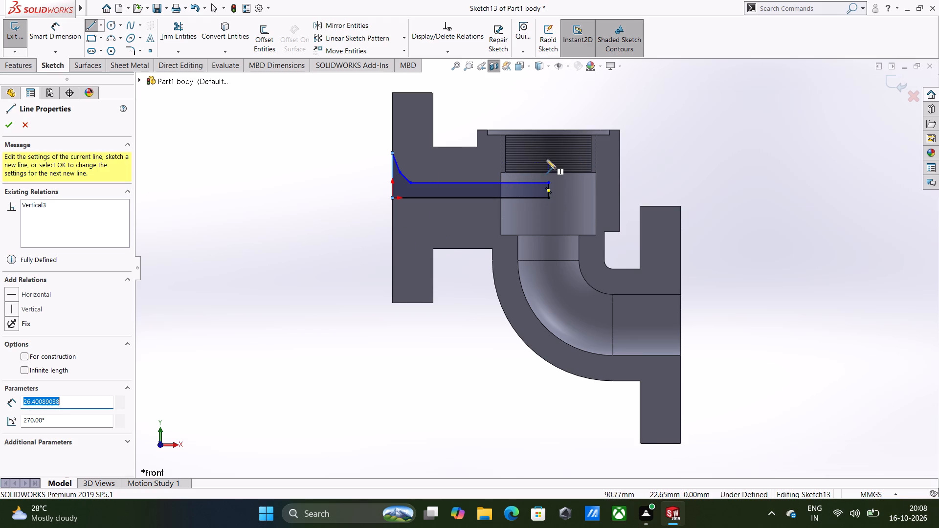
key("Escape")
key("Escape")
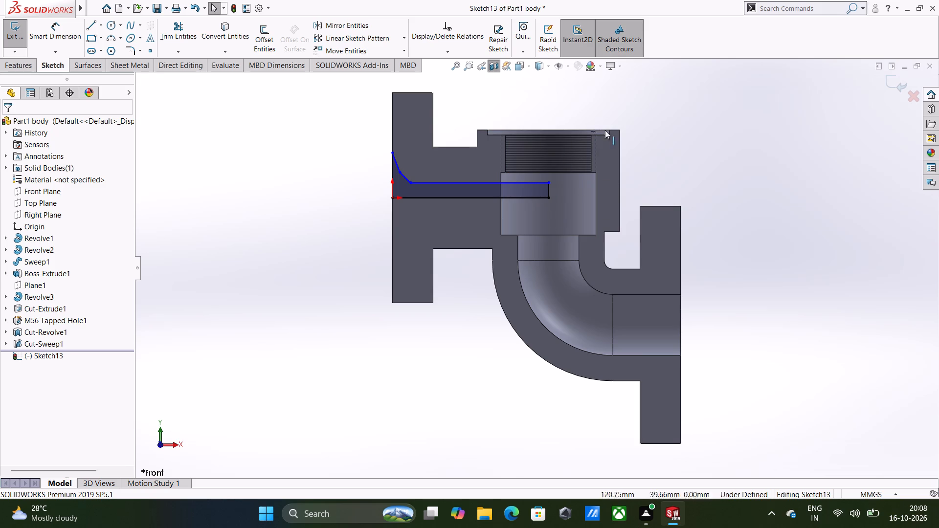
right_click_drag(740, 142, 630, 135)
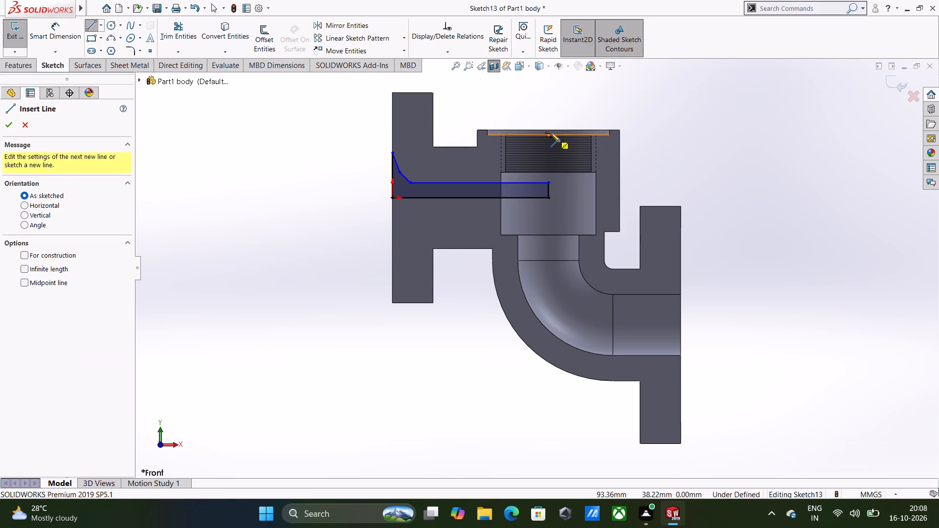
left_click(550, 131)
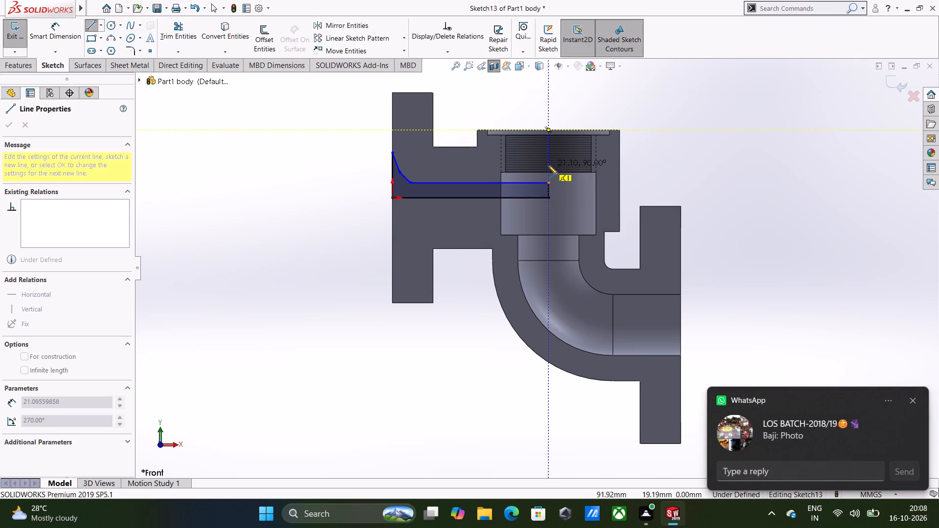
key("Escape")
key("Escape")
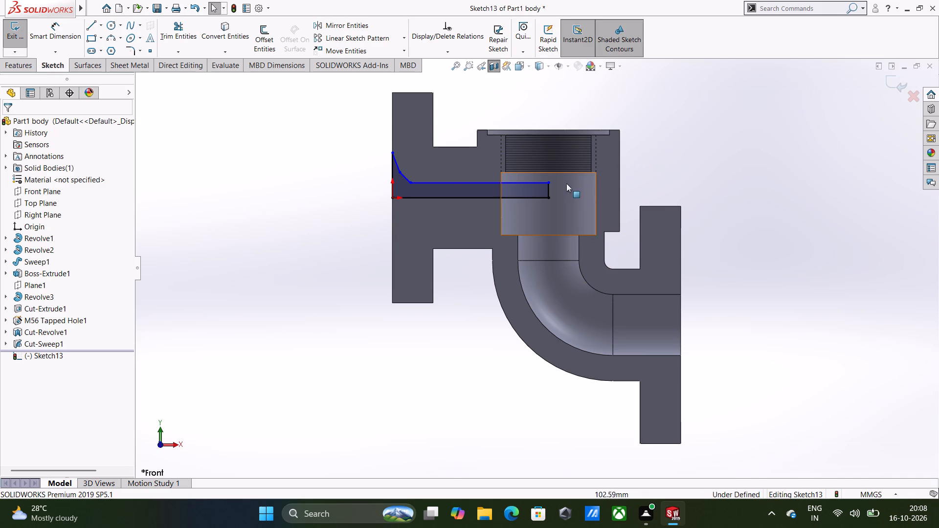
Convert the horizontal base line through the origin into construction geometry to act as the bore's centreline.
left_click(442, 200)
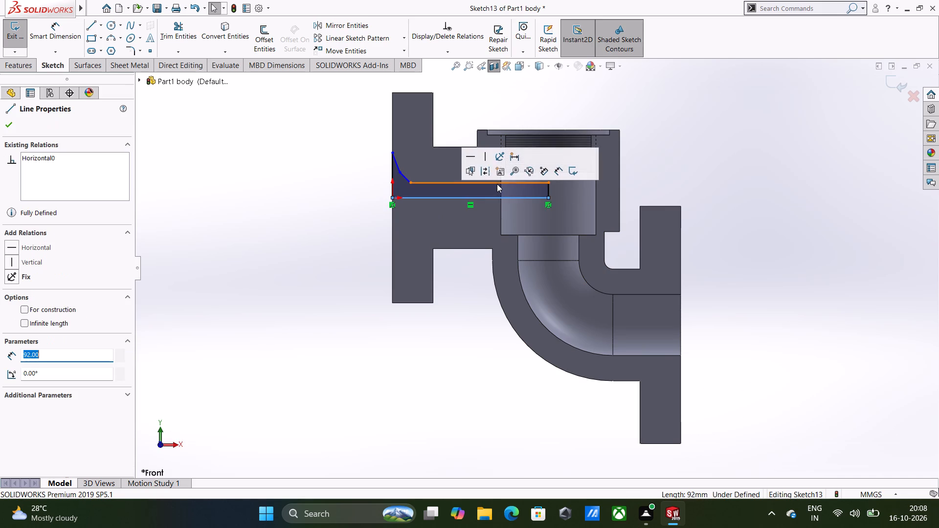
left_click(481, 173)
left_click(743, 211)
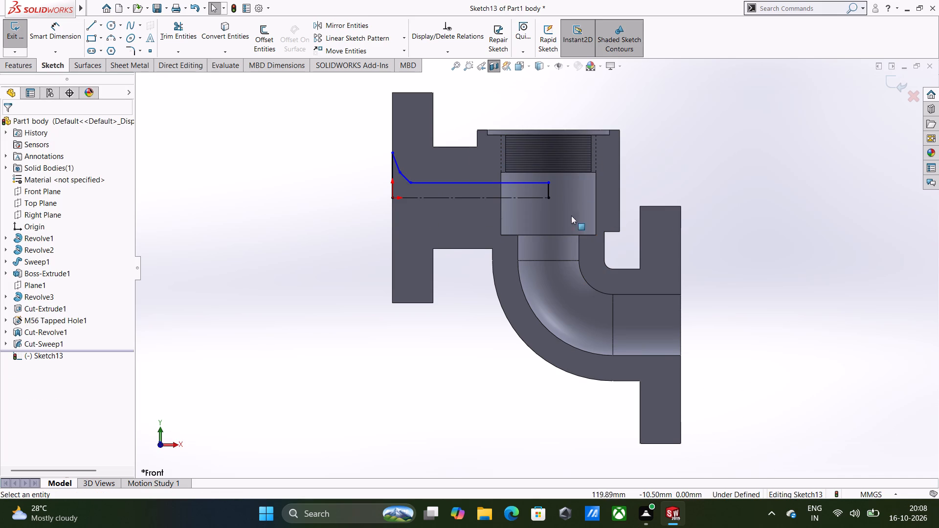
Dimension the bore's upper horizontal line from the centreline as a doubled distance of 30 mm.
right_click_drag(741, 211, 746, 133)
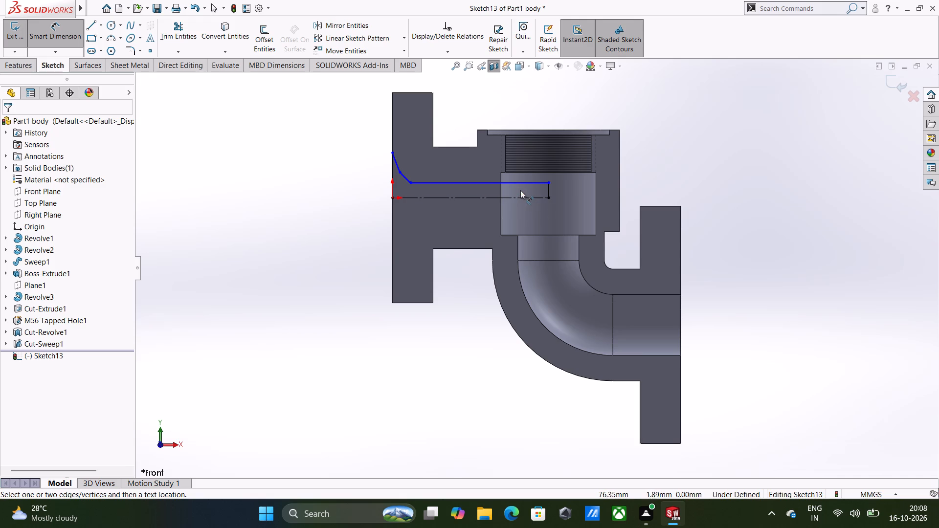
left_click(500, 183)
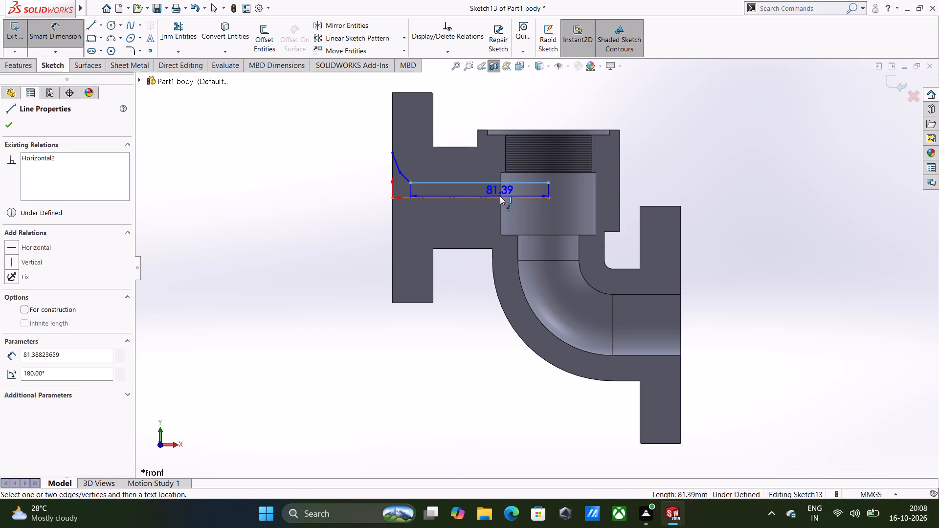
left_click(500, 196)
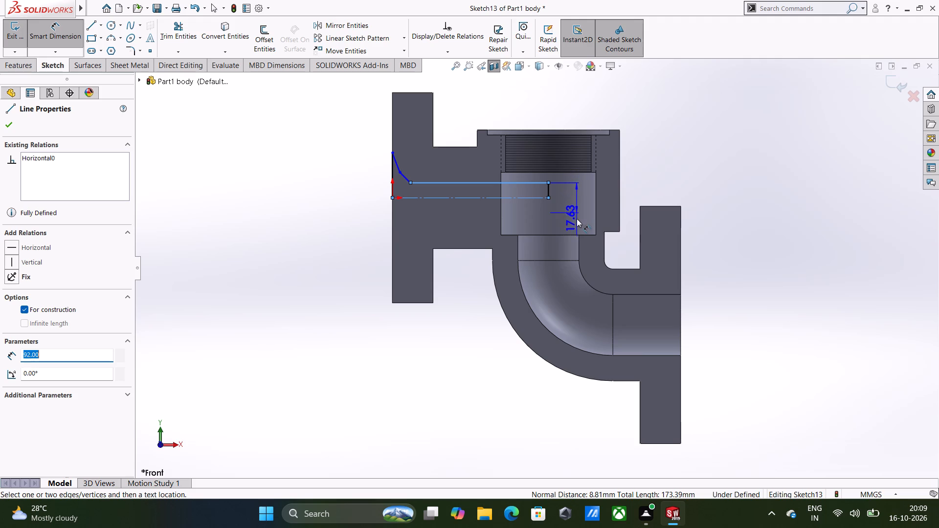
left_click(576, 211)
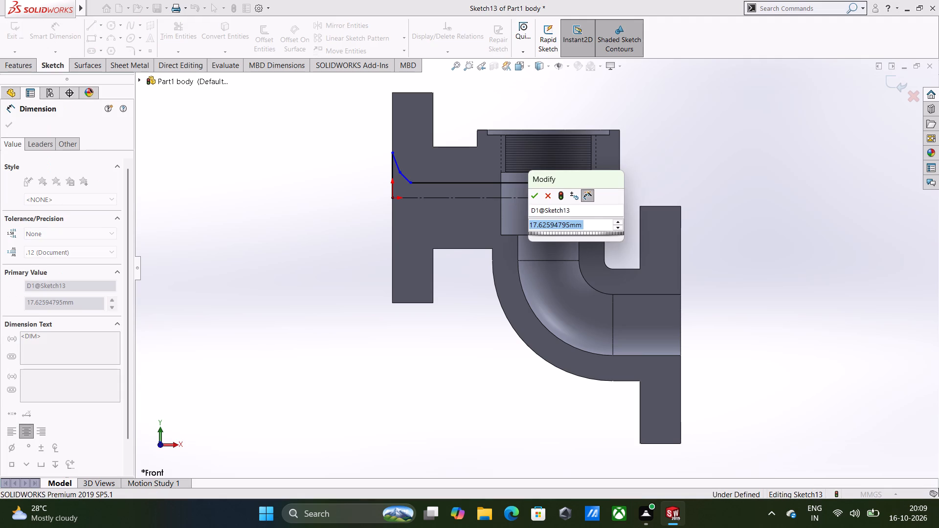
type("30")
key("Return")
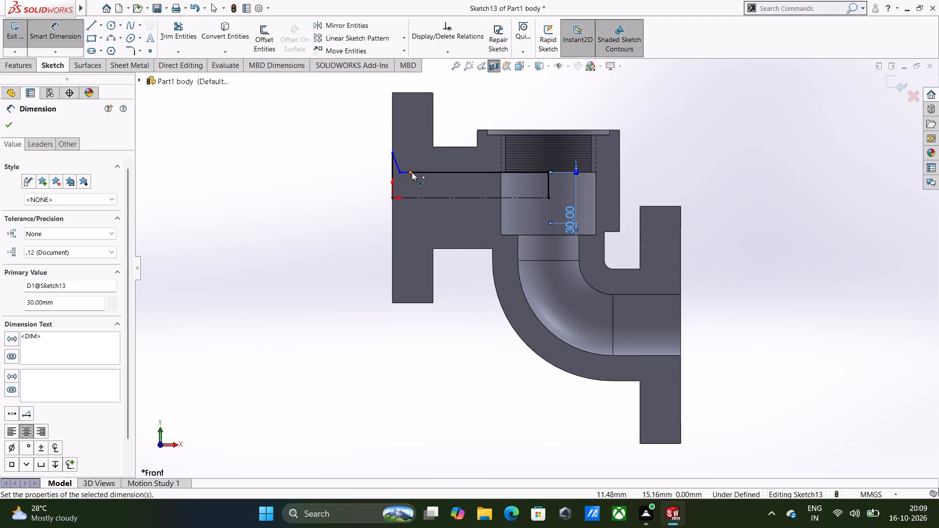
key("Escape")
key("Escape")
Move the flare's endpoint on the flange face to about 33 mm above the centreline and its middle vertex to about 22 mm.
left_click_drag(401, 171, 402, 164)
key("Escape")
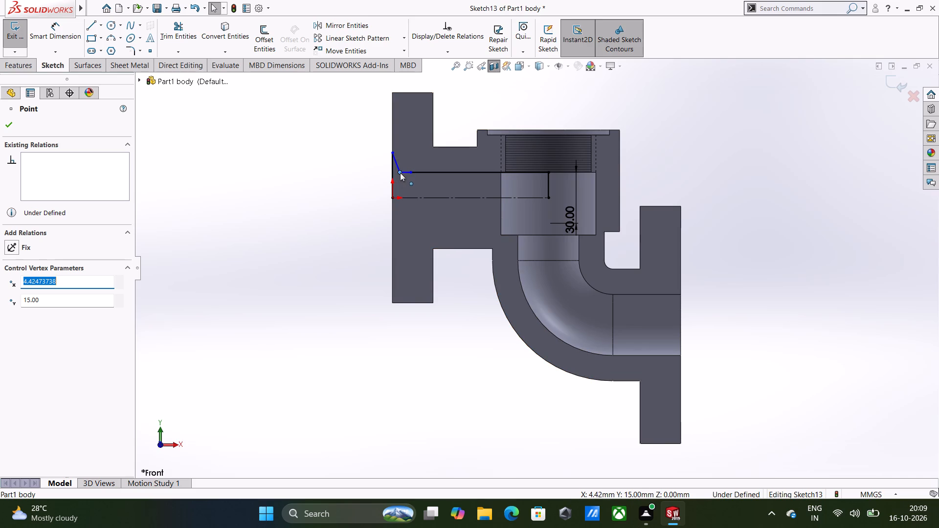
left_click_drag(400, 173, 400, 168)
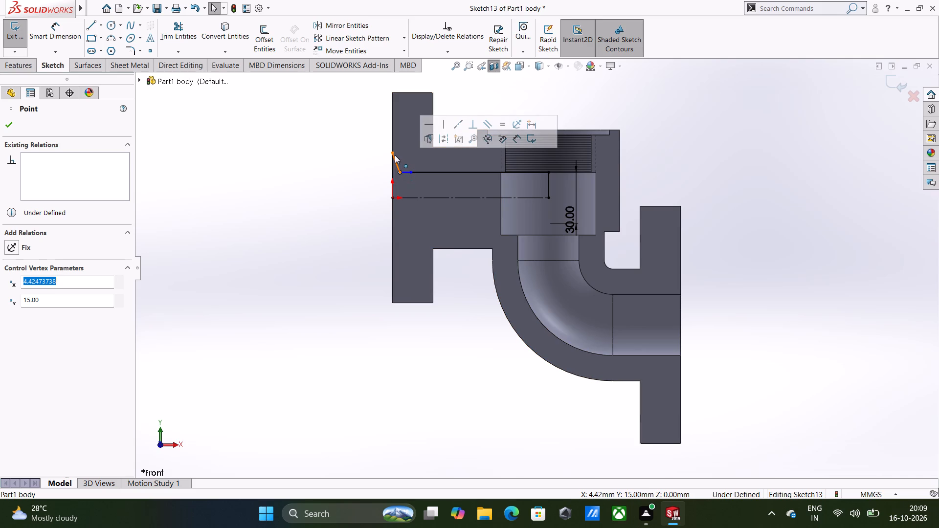
left_click_drag(395, 155, 395, 142)
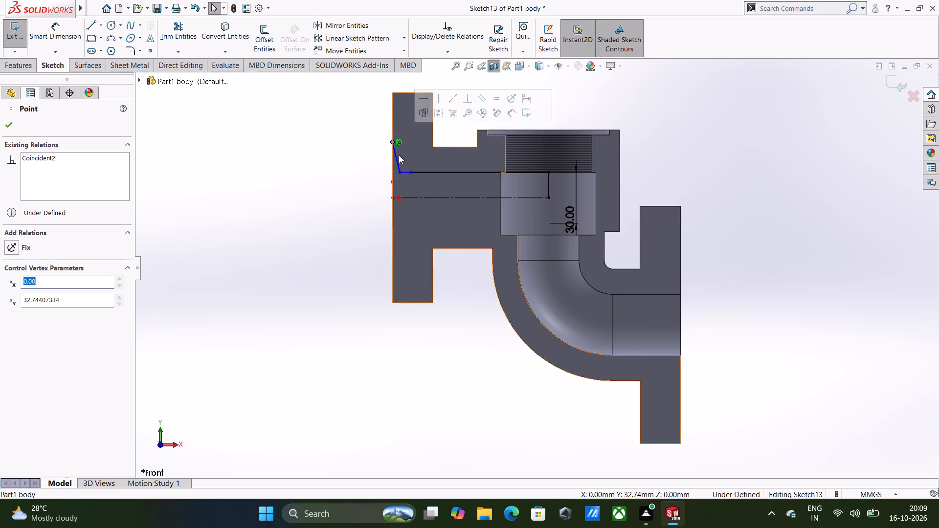
left_click_drag(400, 172, 400, 160)
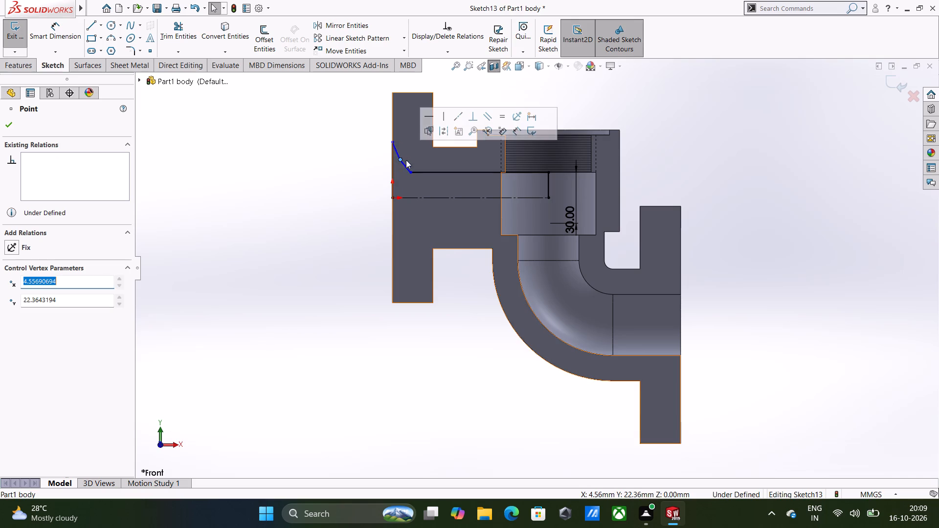
left_click(460, 86)
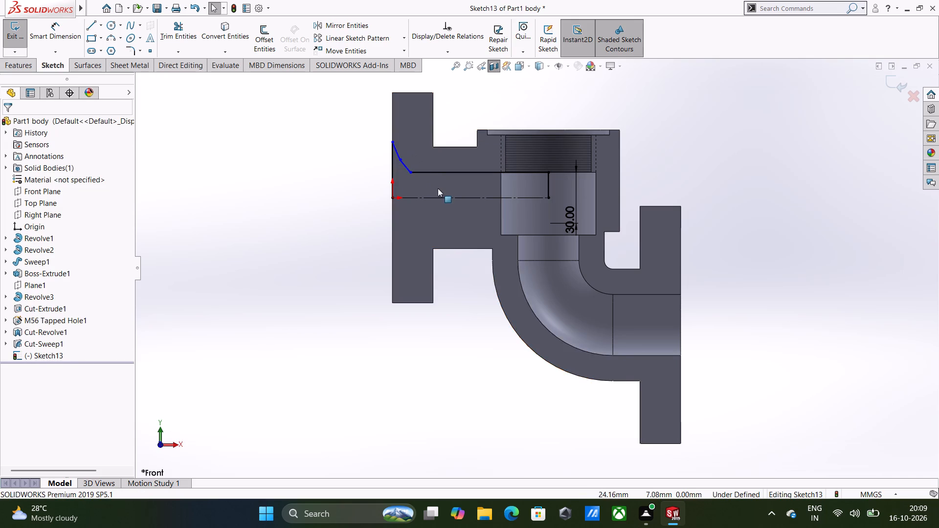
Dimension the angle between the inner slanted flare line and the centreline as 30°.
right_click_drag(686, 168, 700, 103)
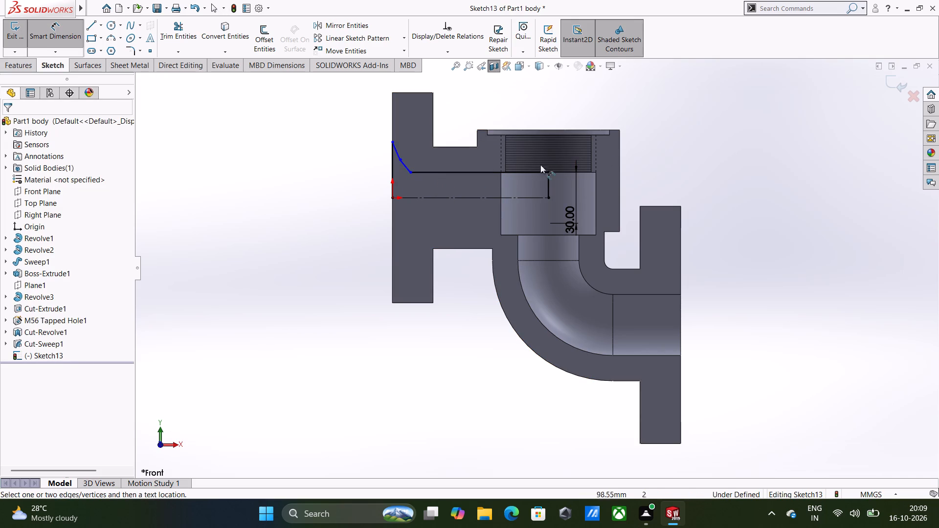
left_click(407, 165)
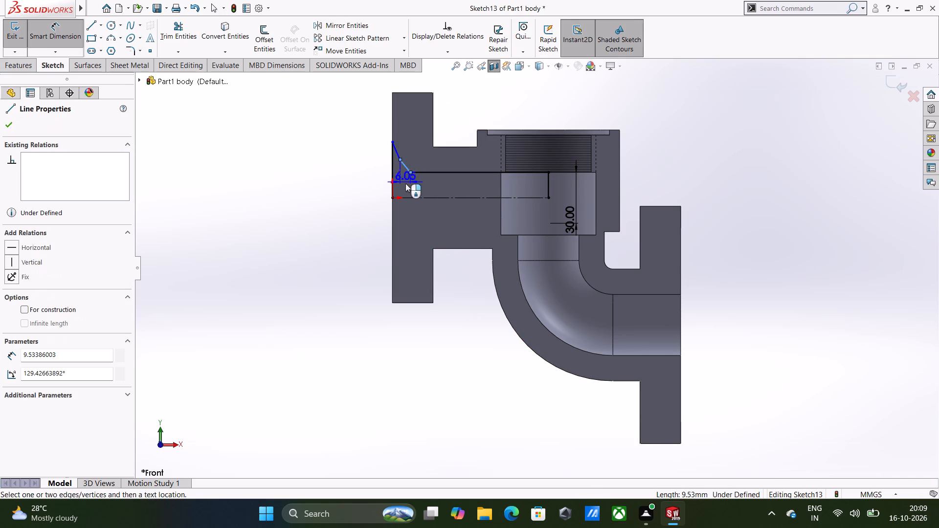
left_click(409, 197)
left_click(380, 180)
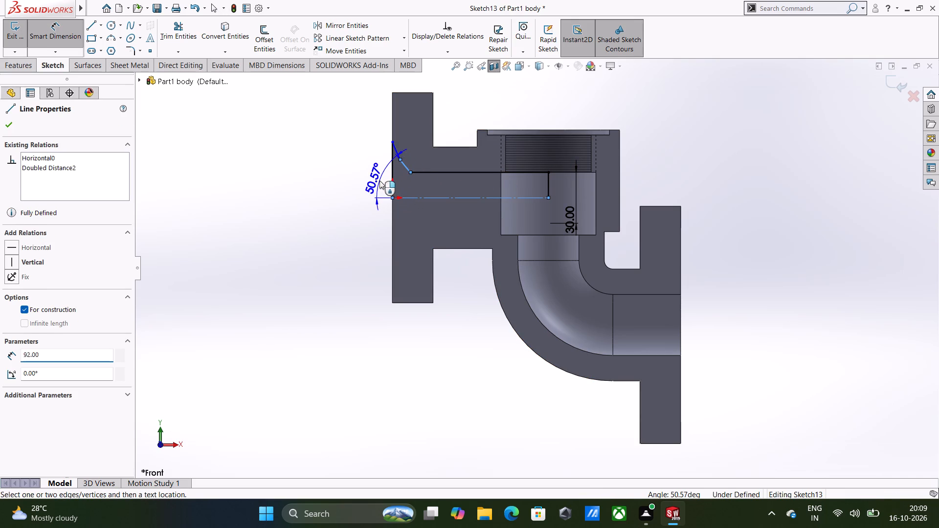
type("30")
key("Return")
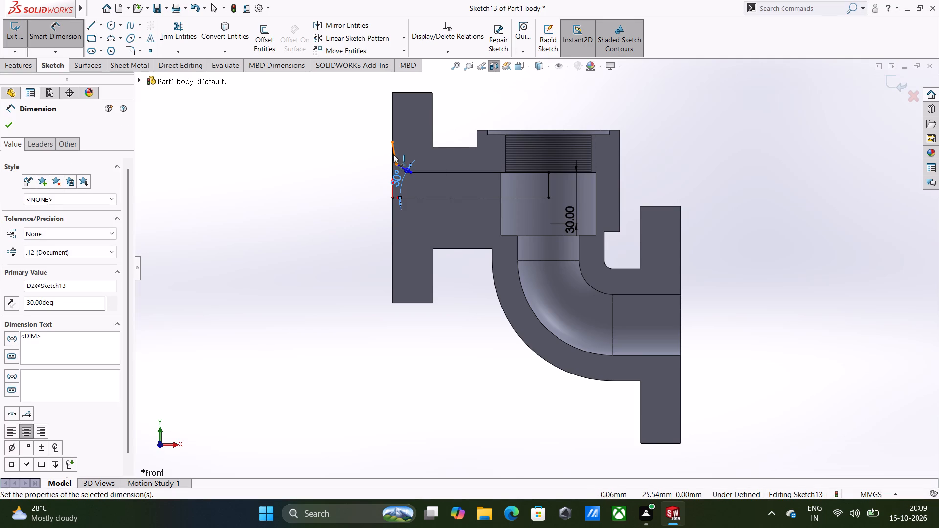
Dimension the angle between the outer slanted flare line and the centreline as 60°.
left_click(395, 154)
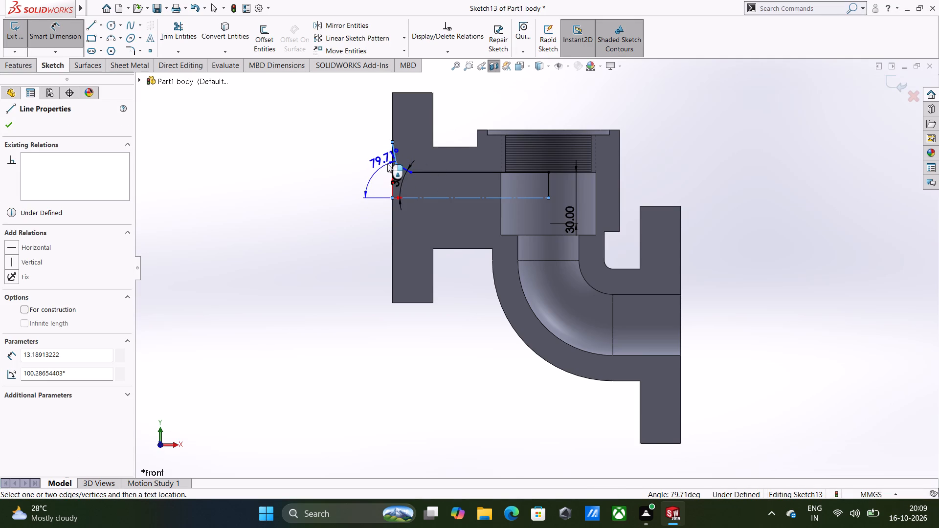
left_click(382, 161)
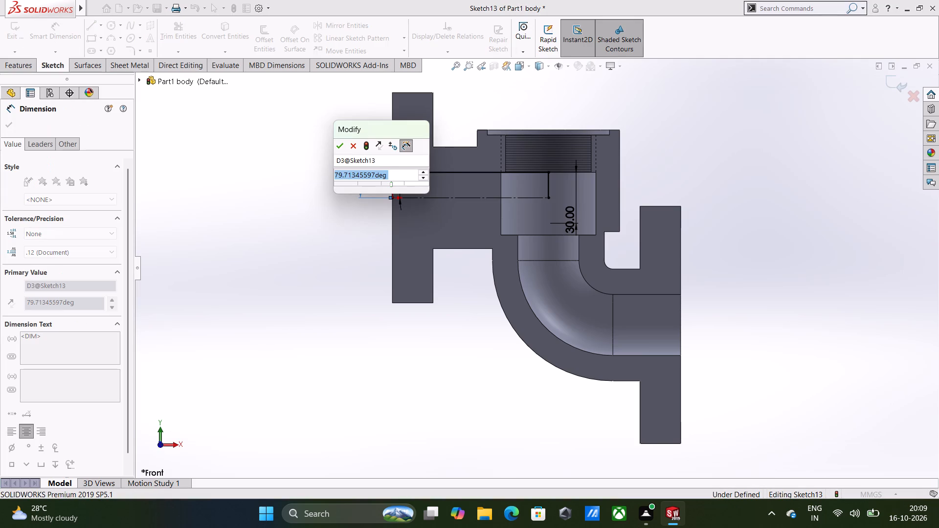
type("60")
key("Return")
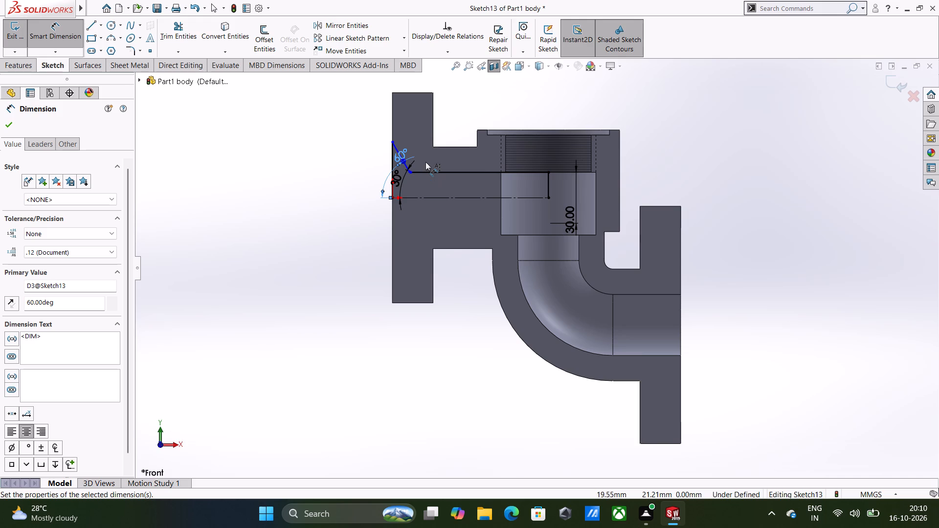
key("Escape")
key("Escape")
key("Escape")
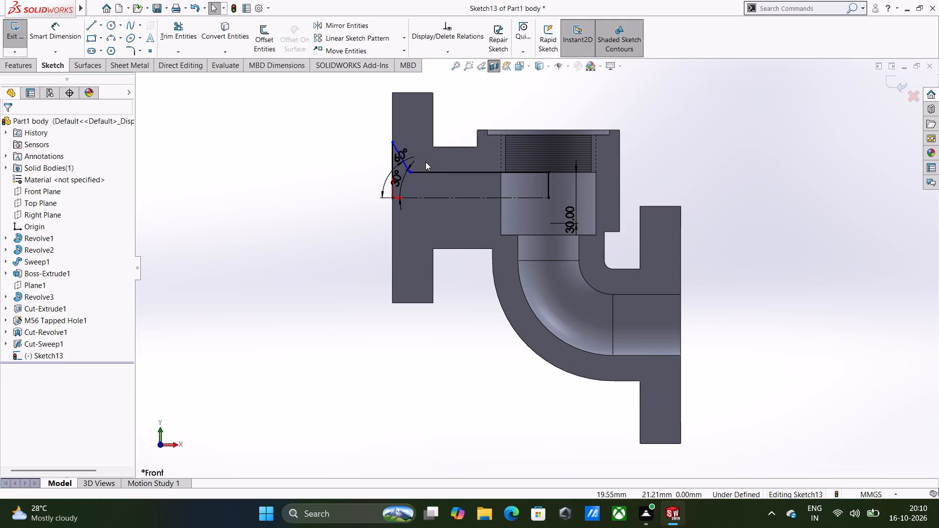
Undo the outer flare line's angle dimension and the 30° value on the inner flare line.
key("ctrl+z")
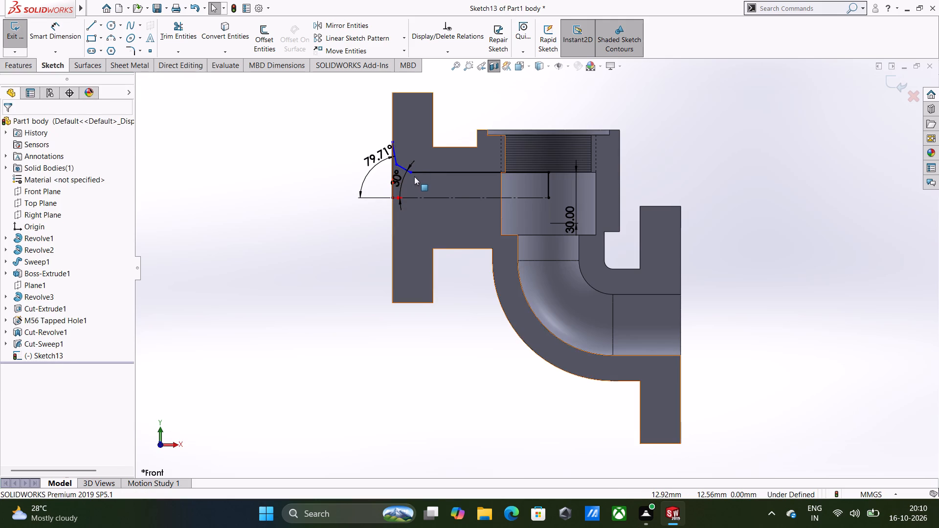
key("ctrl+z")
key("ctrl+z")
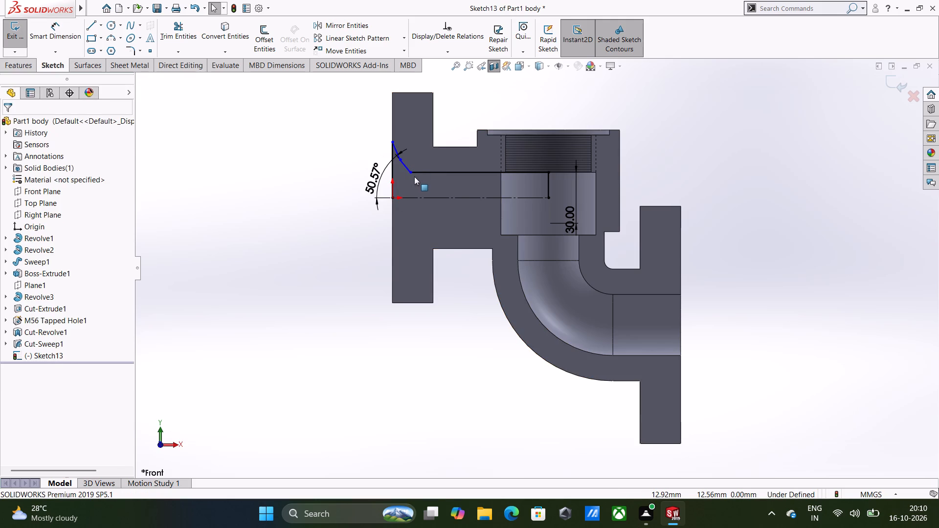
Delete the existing angle dimension between the inner slanted flare line and the centreline.
left_click(367, 171)
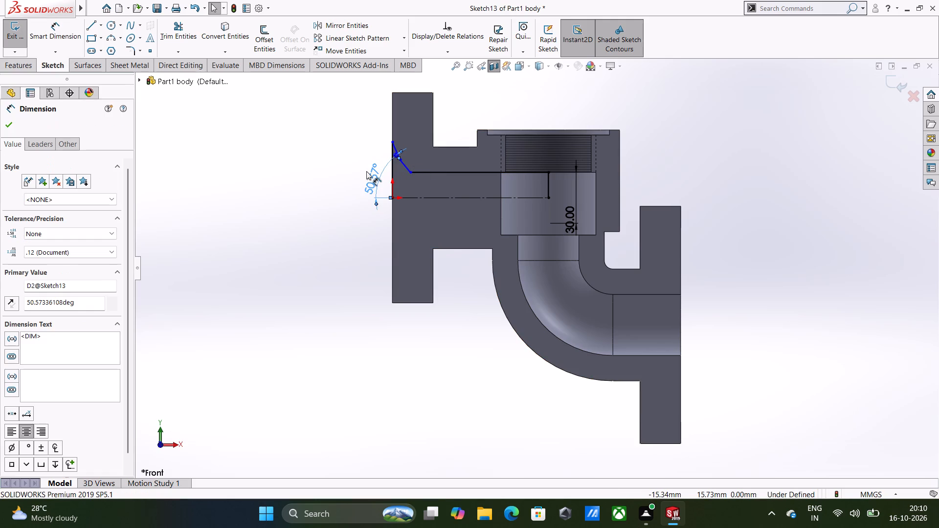
key("Escape")
key("Escape")
key("Escape")
key("Escape")
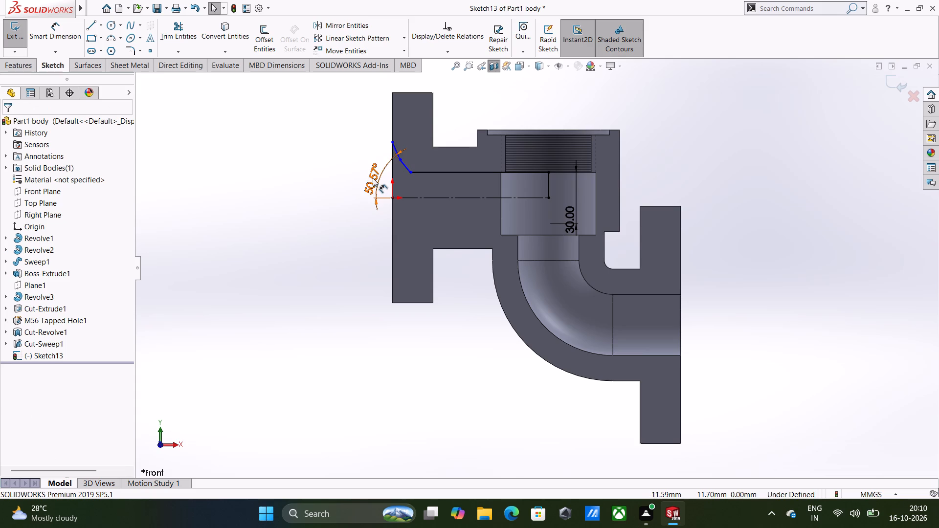
key("Escape")
left_click(367, 177)
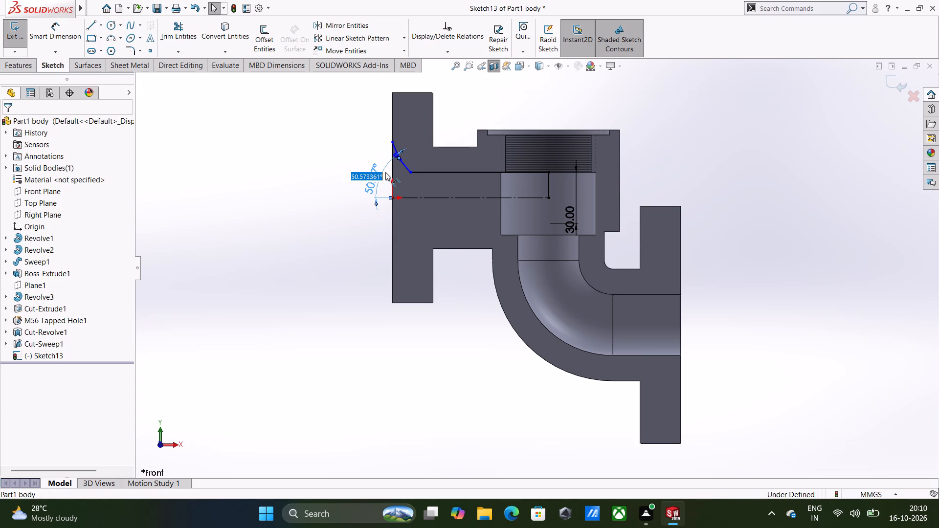
key("Delete")
key("Delete")
left_click(382, 153)
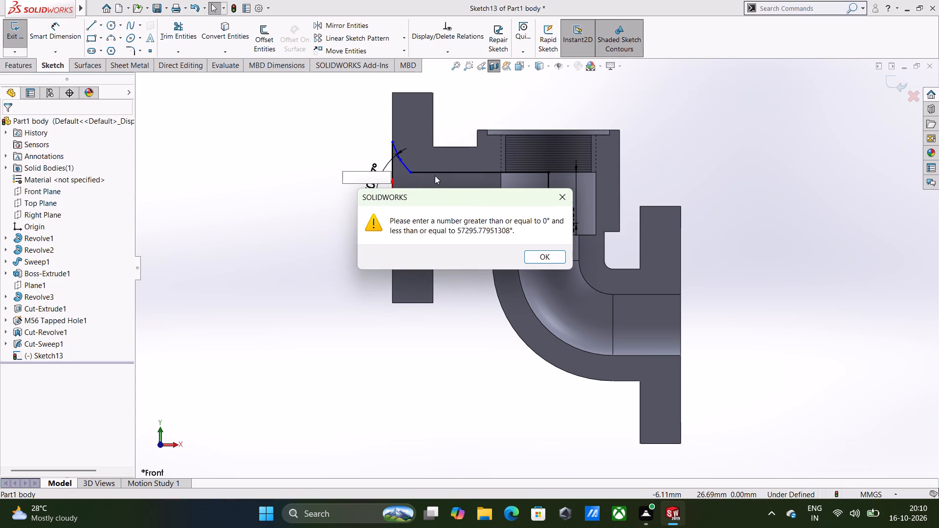
left_click(562, 191)
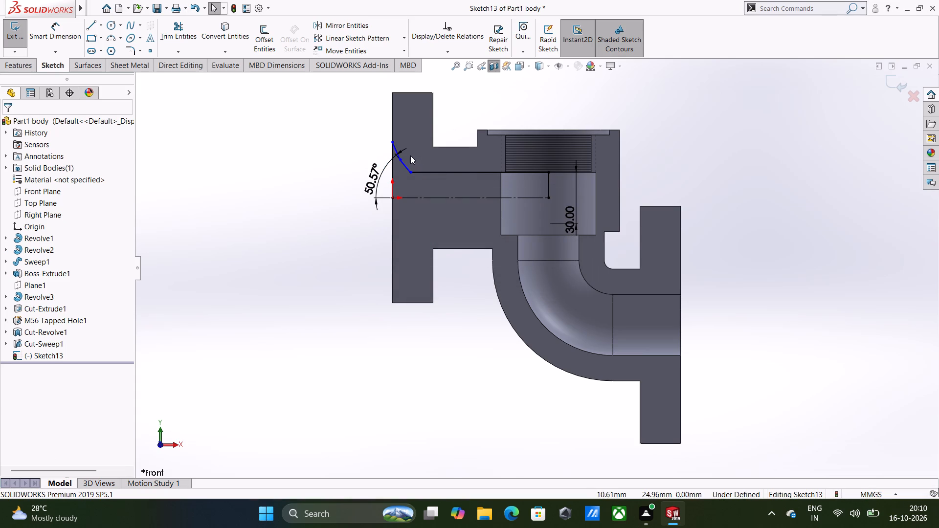
left_click(403, 151)
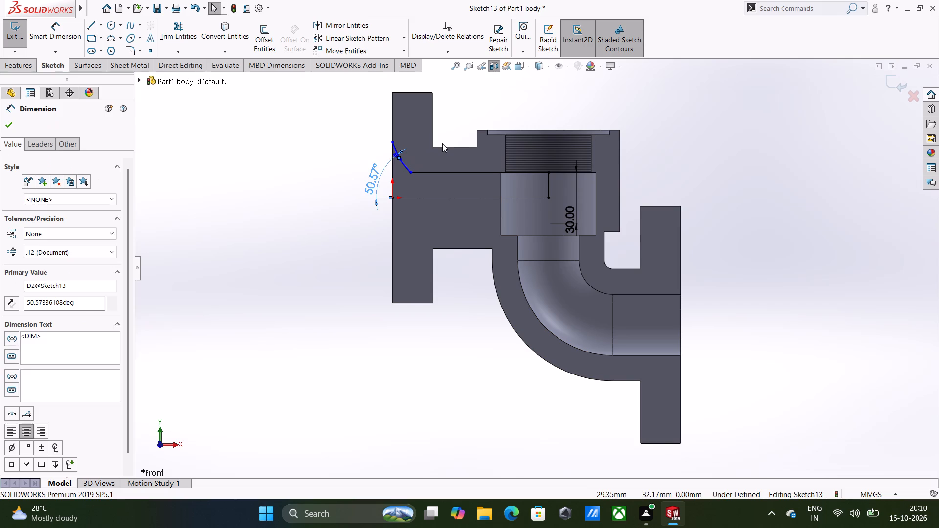
key("Delete")
Dimension the angle between the inner slanted flare line and the centreline as 30°.
right_click_drag(721, 193, 714, 120)
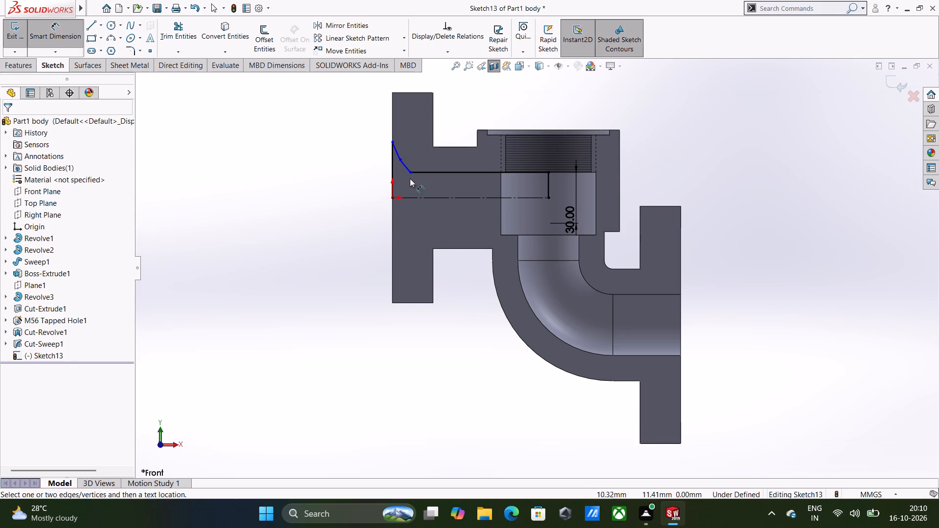
left_click(406, 168)
left_click(410, 198)
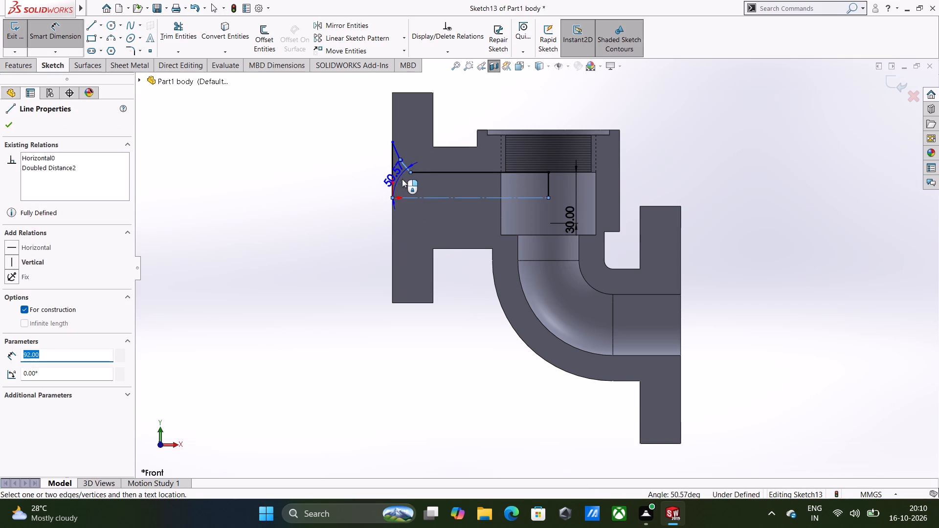
left_click(401, 181)
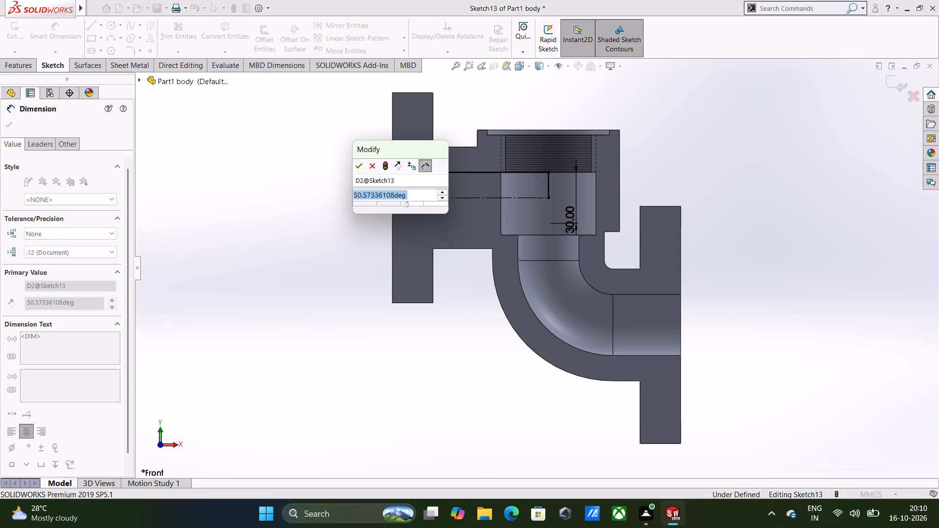
type("60")
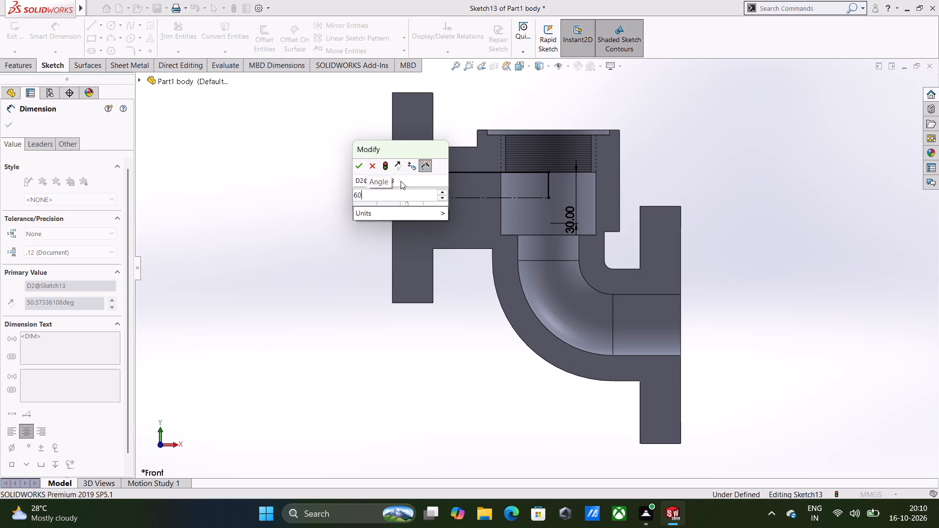
type("/2")
key("Return")
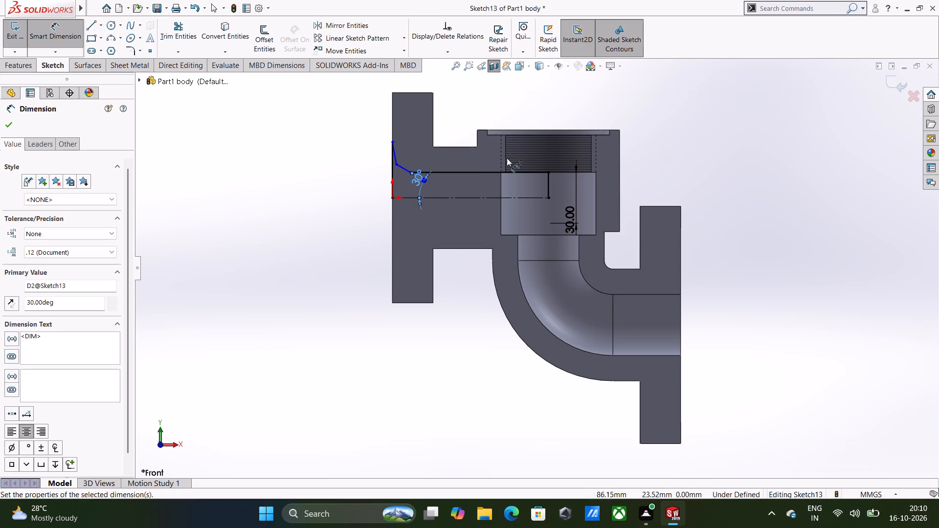
Dimension the angle between the outer slanted flare line and the centreline as 60°.
left_click(396, 153)
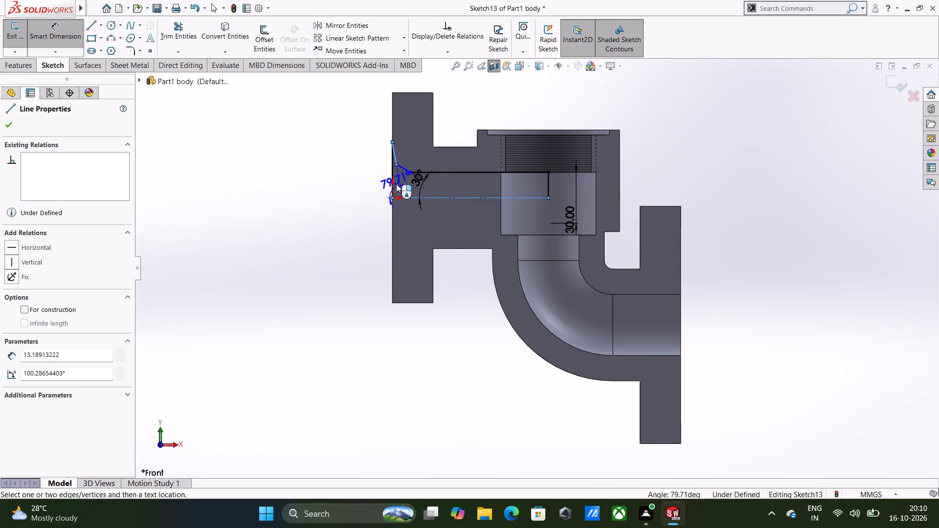
left_click(367, 168)
type("120")
type("/2")
key("Return")
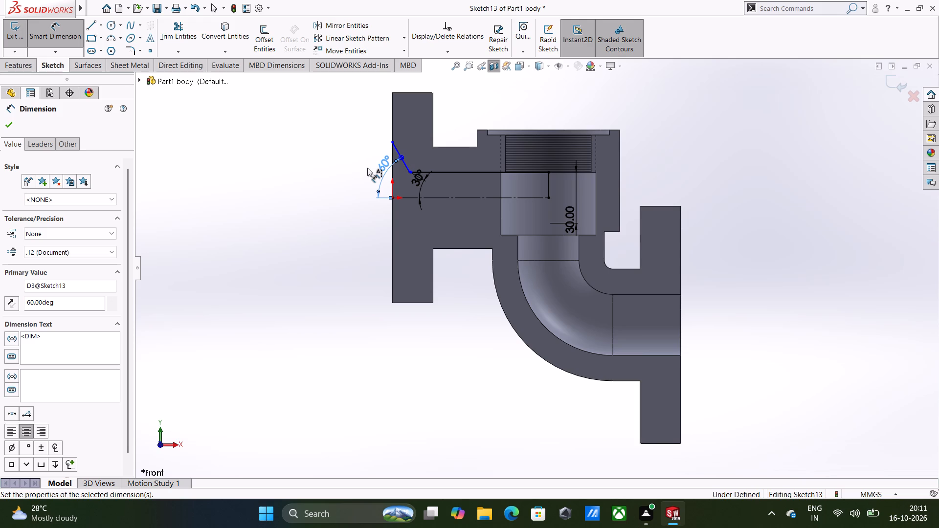
Dimension the distance from the flare's inner end, where it meets the bore line, to the flange-face line as 8 mm.
left_click(409, 174)
left_click(391, 179)
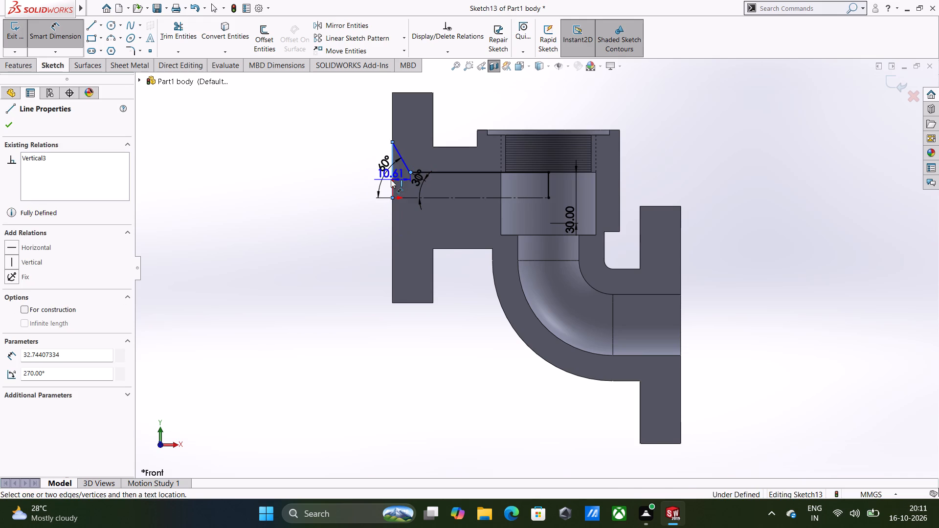
left_click(400, 115)
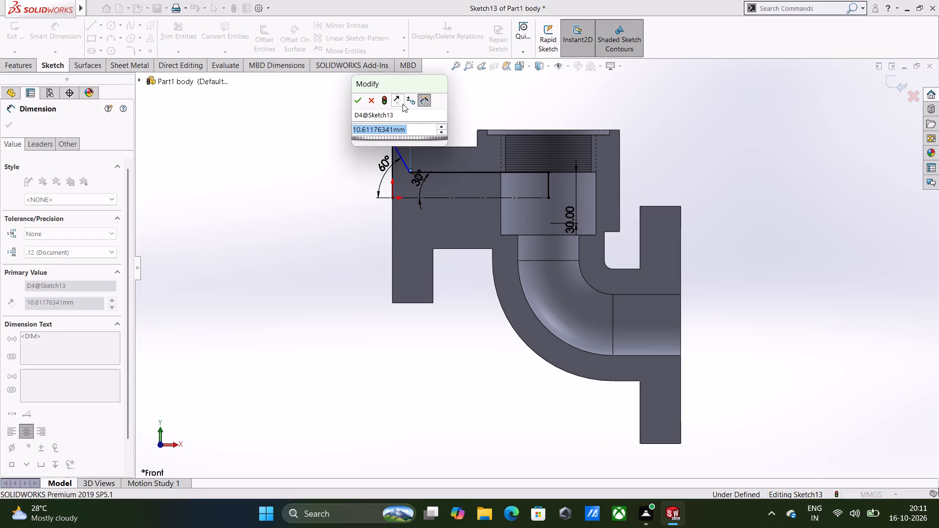
key("8")
key("Return")
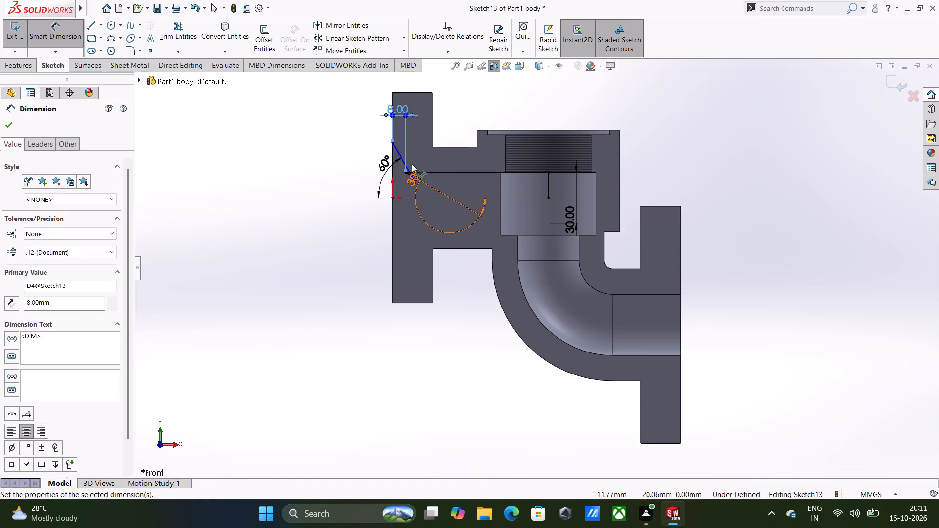
Move the flare's middle vertex to about 4.3 mm inside the flange face and 17.1 mm above the centreline.
middle_click_drag(425, 153, 433, 107, "shift")
middle_click_drag(423, 116, 621, 324, "ctrl")
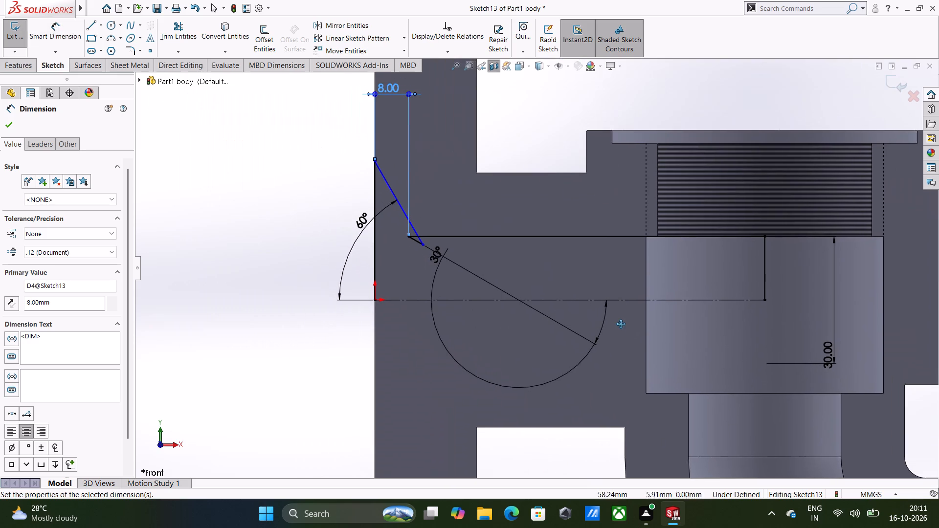
middle_click_drag(621, 324, 622, 324, "ctrl")
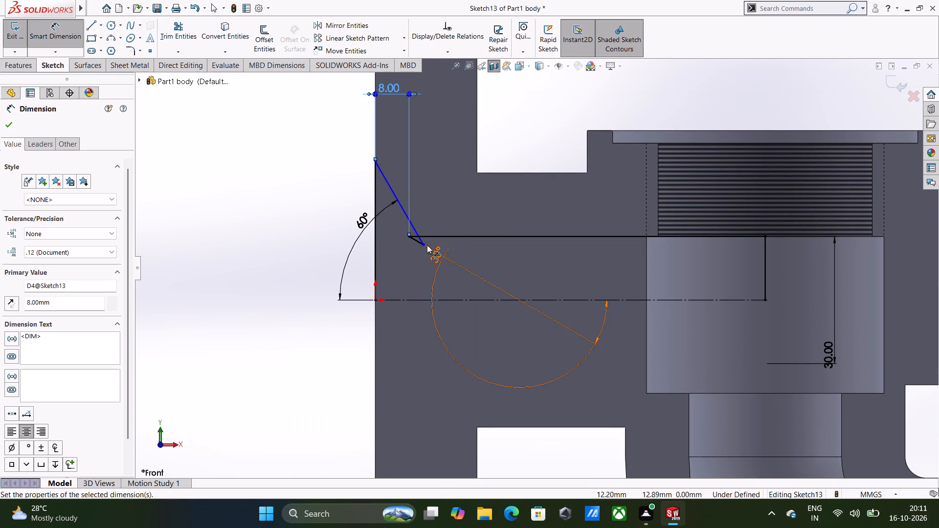
left_click_drag(423, 243, 391, 211)
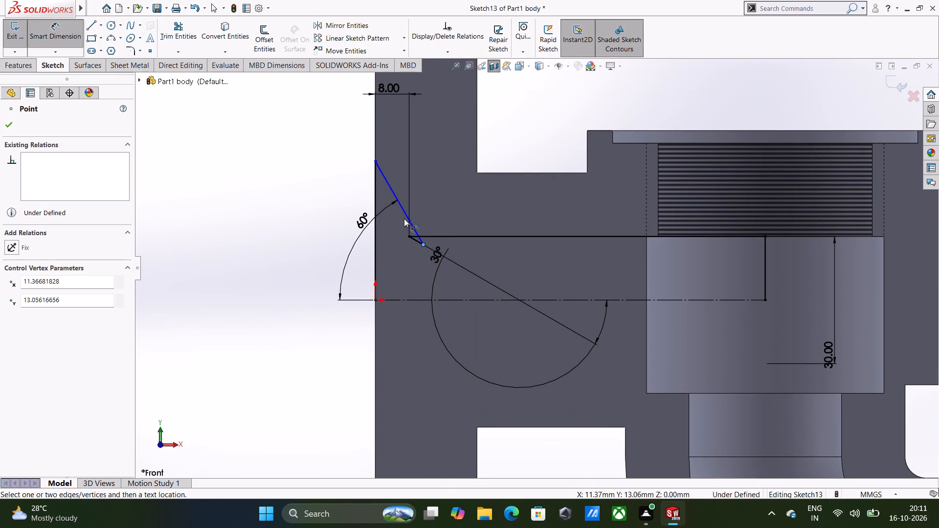
key("Escape")
key("Escape")
key("Escape")
key("Escape")
left_click_drag(425, 244, 413, 227)
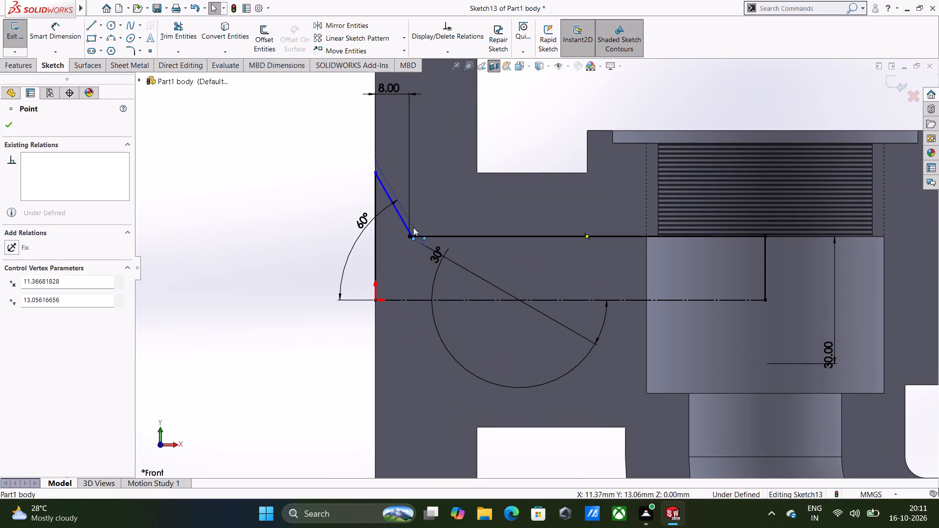
left_click_drag(413, 227, 404, 209)
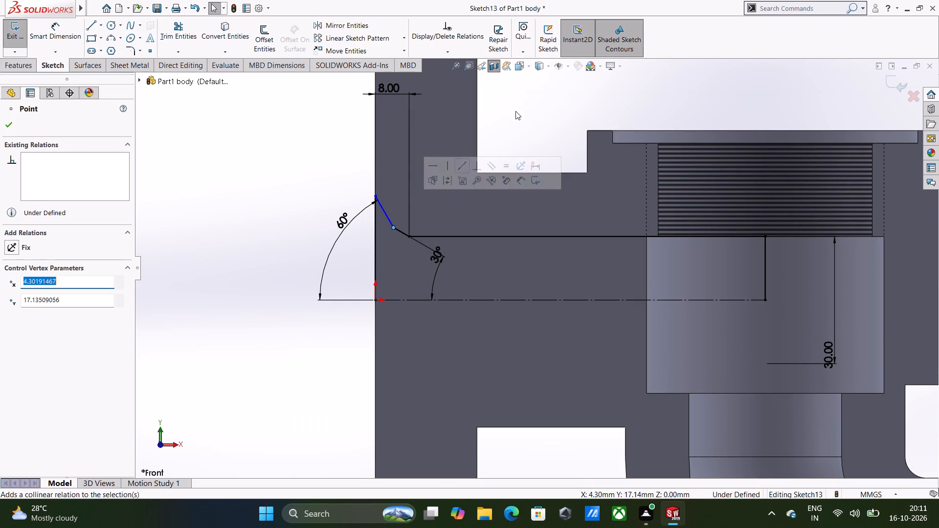
left_click(518, 104)
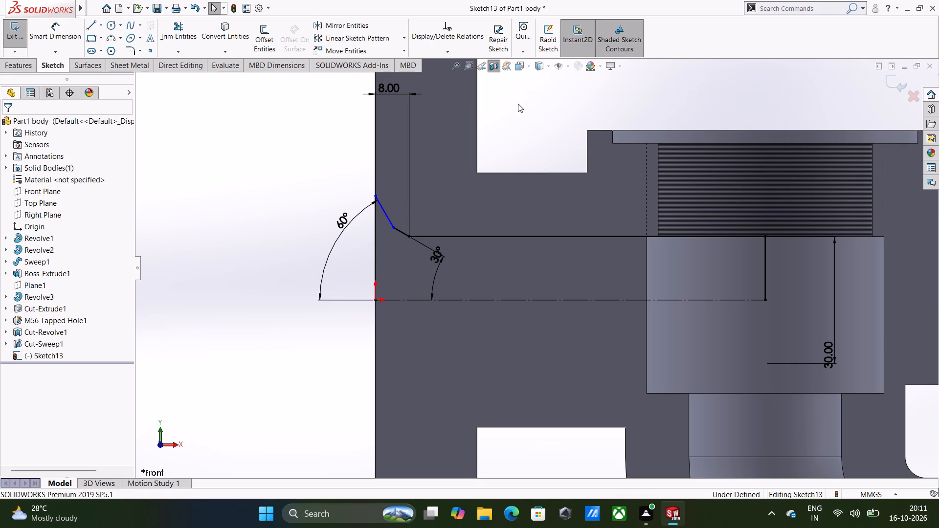
Dimension the distance from the flare's middle vertex to the flange-face line as 2 mm.
right_click_drag(546, 143, 545, 85)
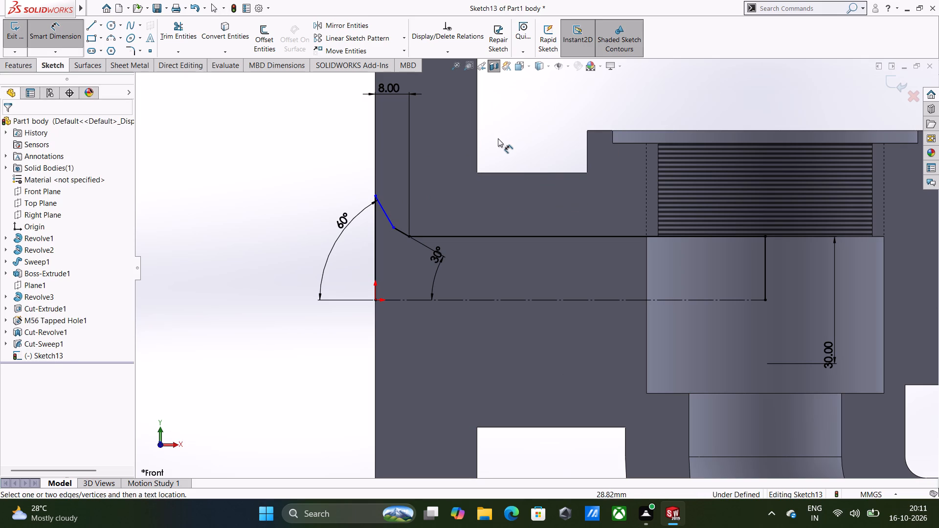
left_click(392, 227)
left_click(374, 234)
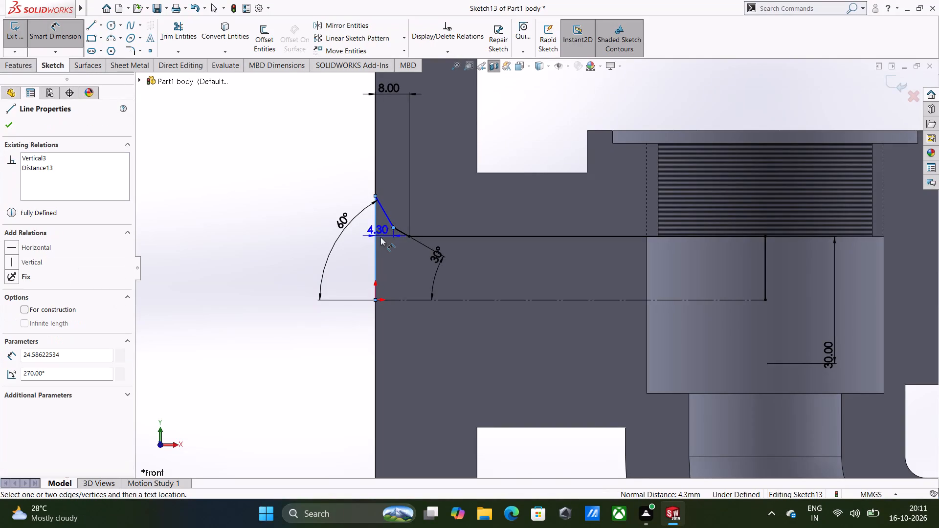
left_click(386, 243)
key("2")
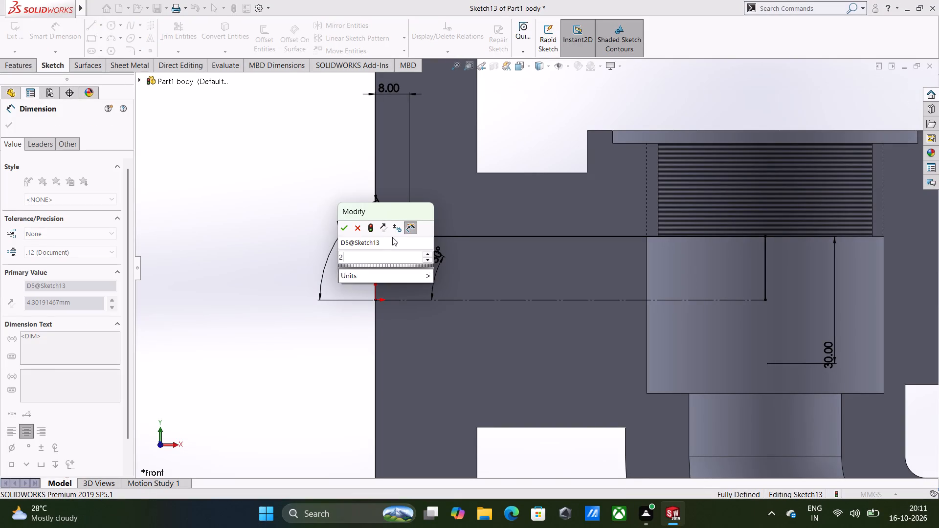
key("Return")
key("Escape")
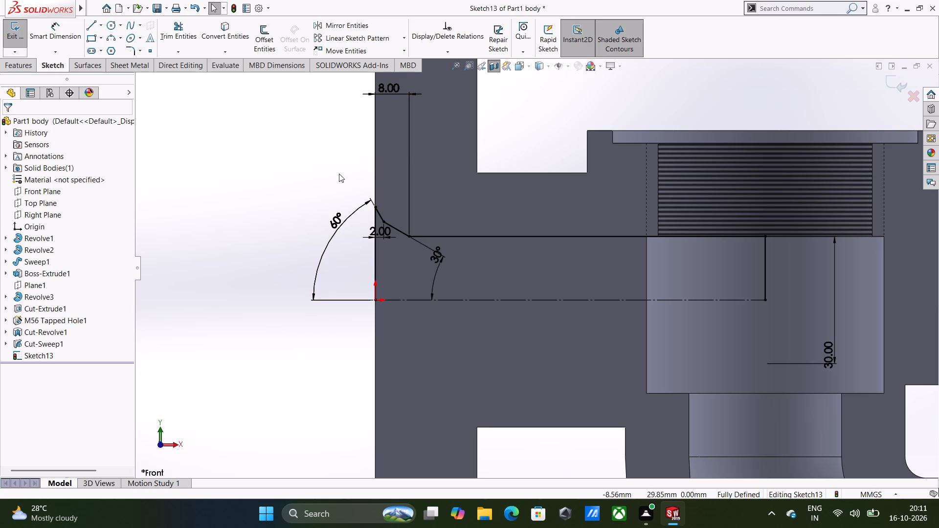
Revolve-cut the flared bore profile 360° about its centreline, letting the open sketch be closed automatically.
left_click(29, 69)
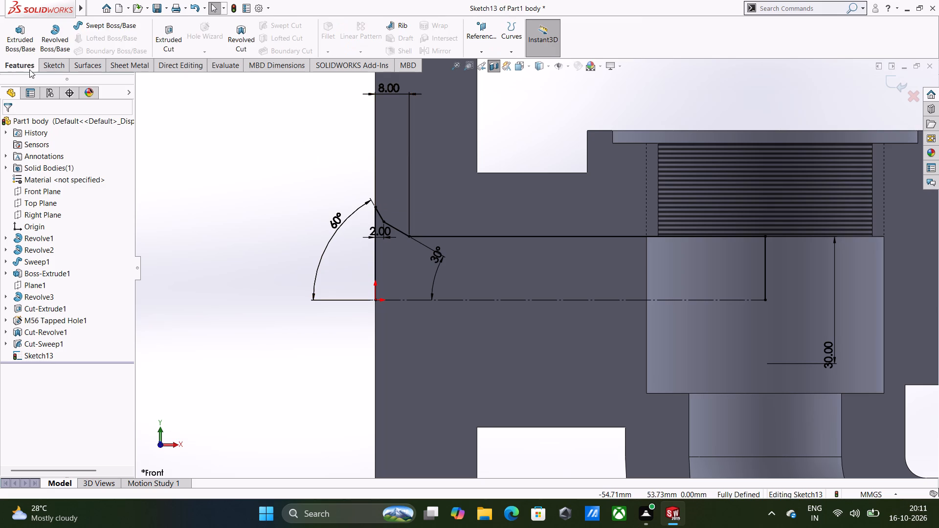
left_click(235, 31)
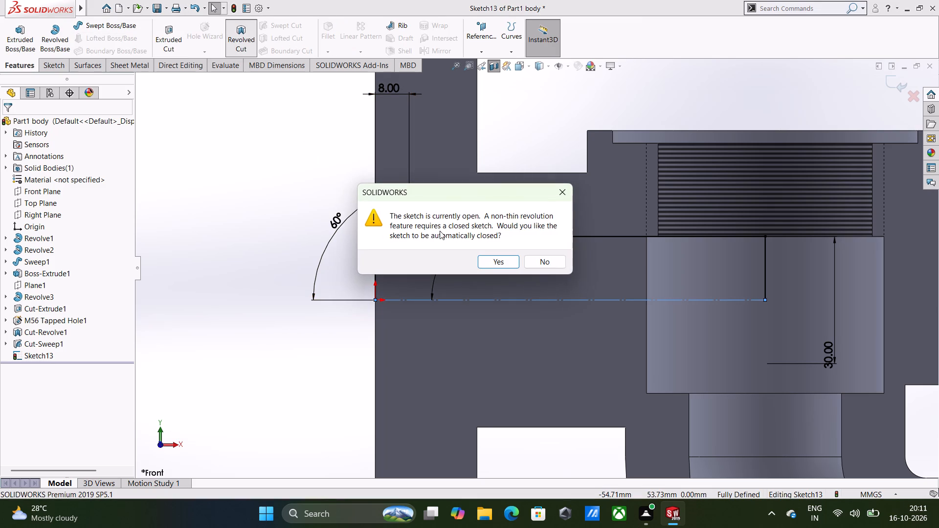
left_click(489, 260)
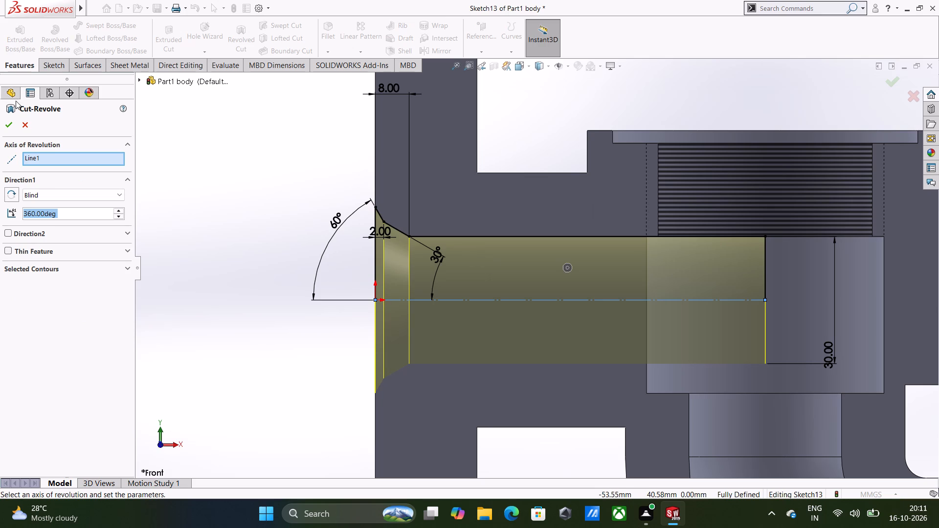
left_click(14, 123)
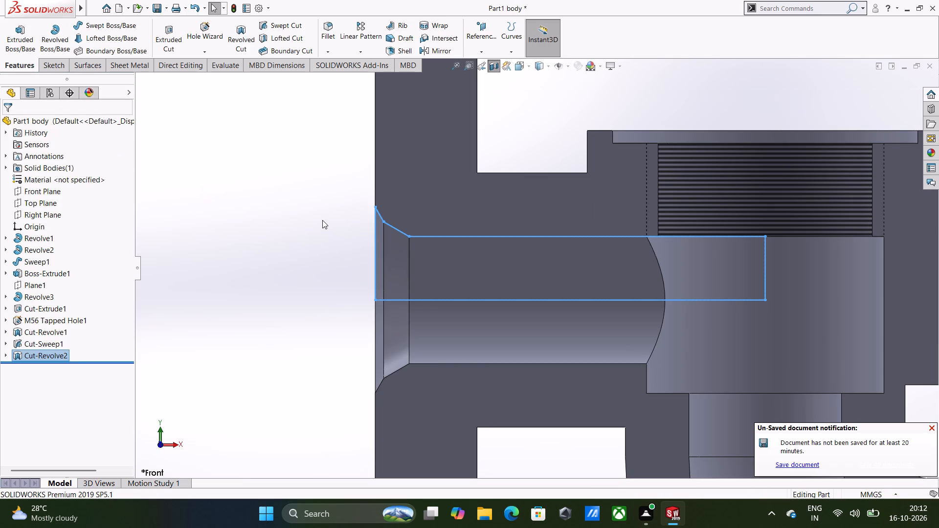
left_click(322, 220)
scroll(476, 246, "down", 2)
scroll(476, 246, "up", 7)
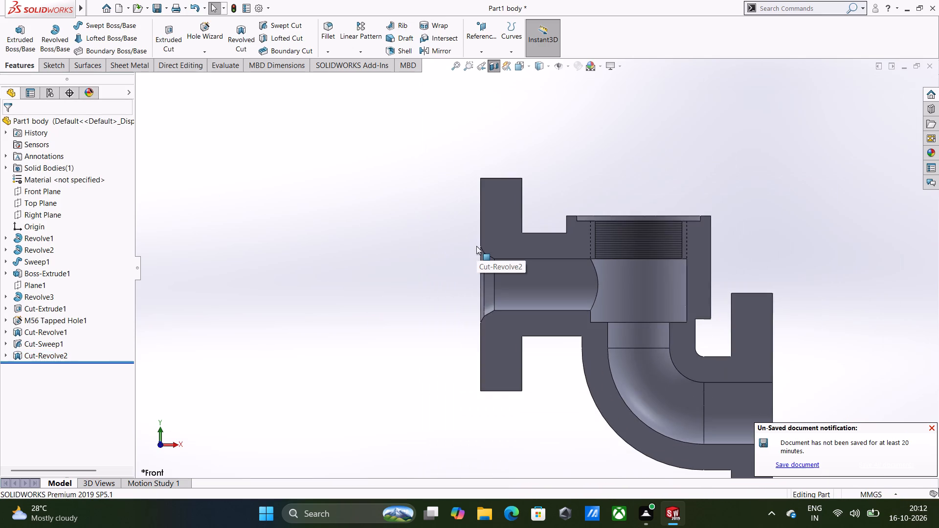
scroll(480, 252, "up", 3)
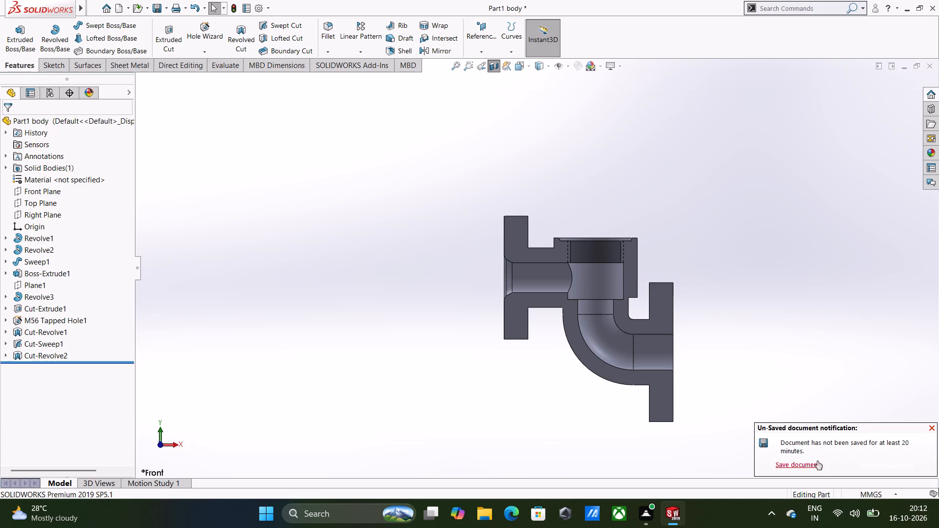
Dismiss the unsaved-document notification and save the part.
left_click(930, 425)
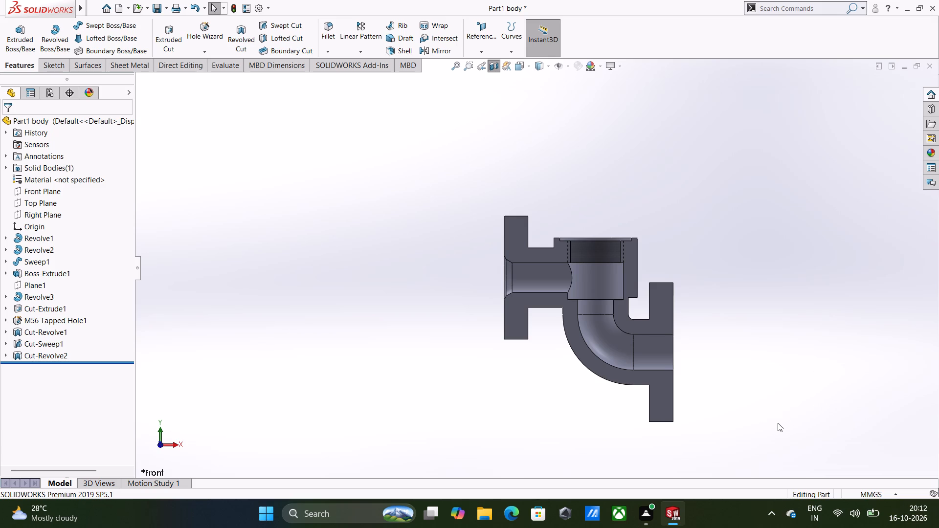
key("ctrl+s")
Turn off the section view to show the whole body.
left_click(499, 69)
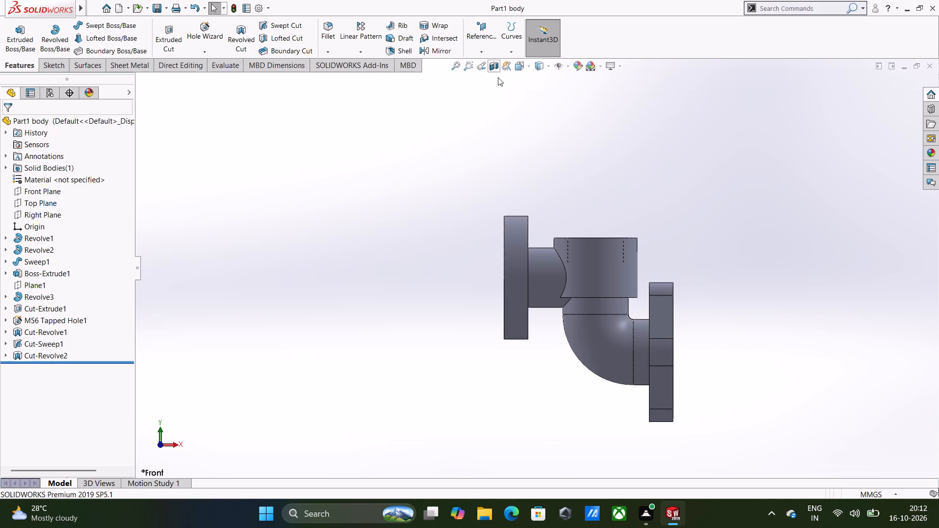
Start a Hole Wizard hole and specify it as an ISO straight tap, type Tapped hole, size M24.
left_click(500, 138)
middle_click_drag(565, 215, 359, 283)
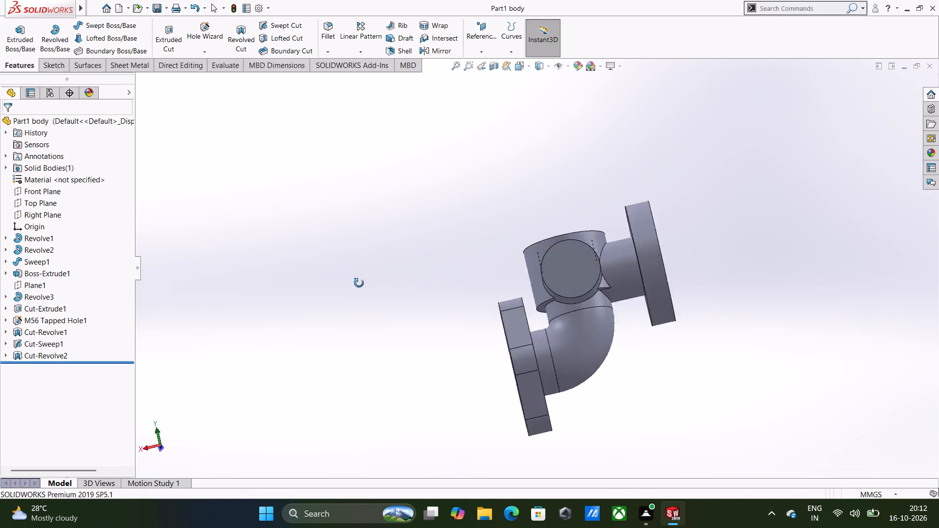
middle_click_drag(359, 283, 337, 334)
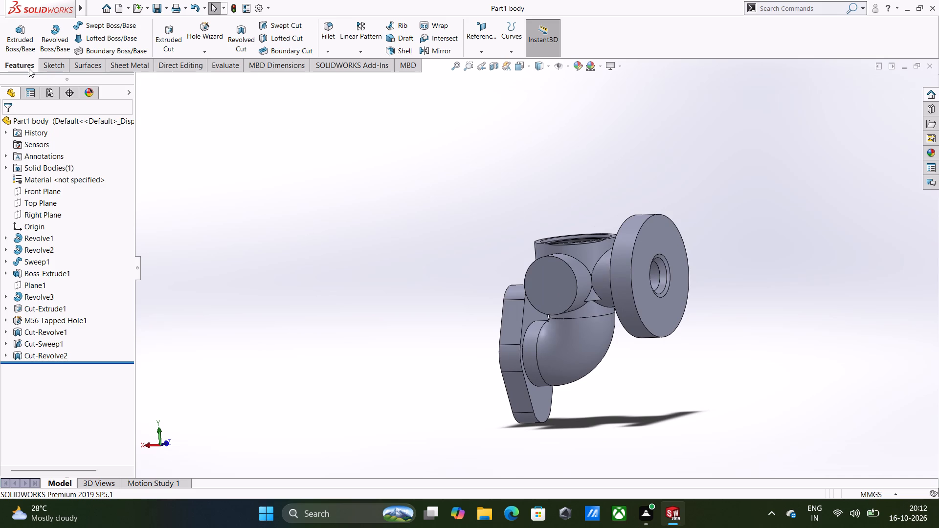
left_click(29, 68)
left_click(217, 39)
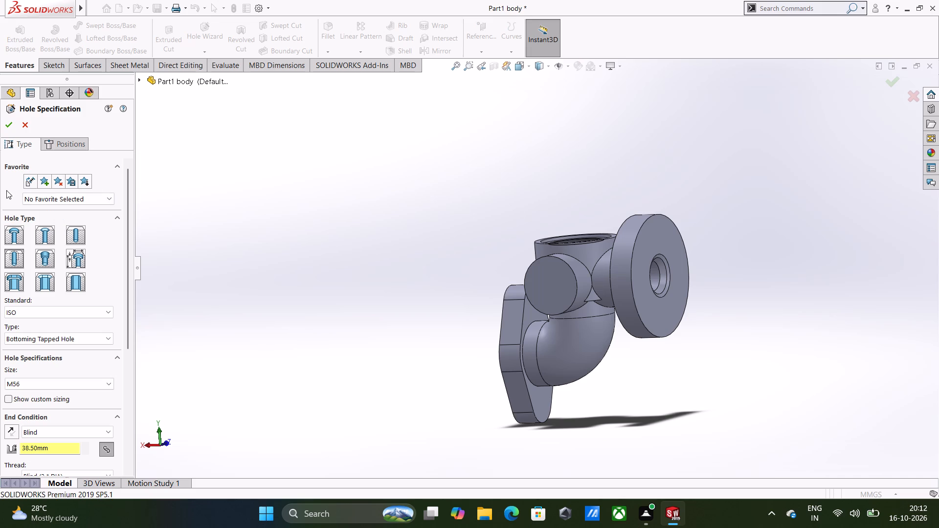
left_click(16, 263)
left_click(59, 342)
left_click(57, 366)
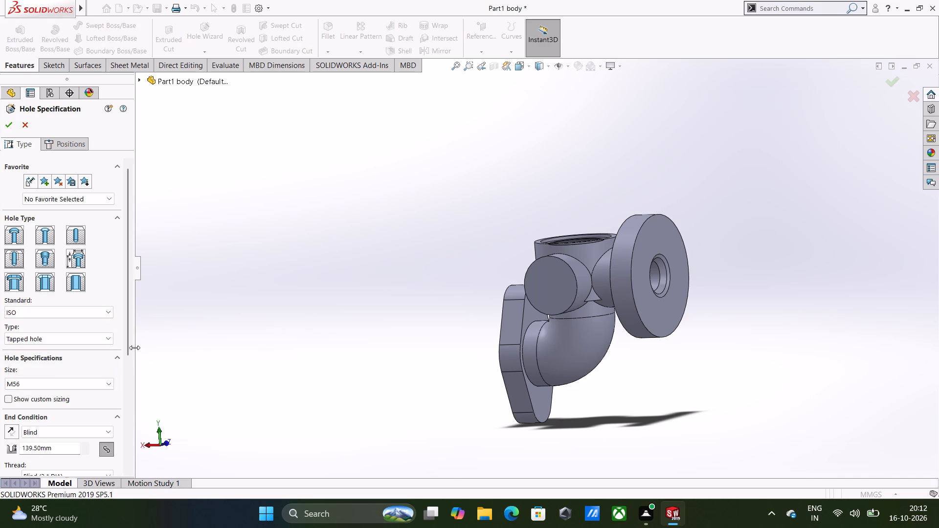
left_click_drag(131, 337, 132, 360)
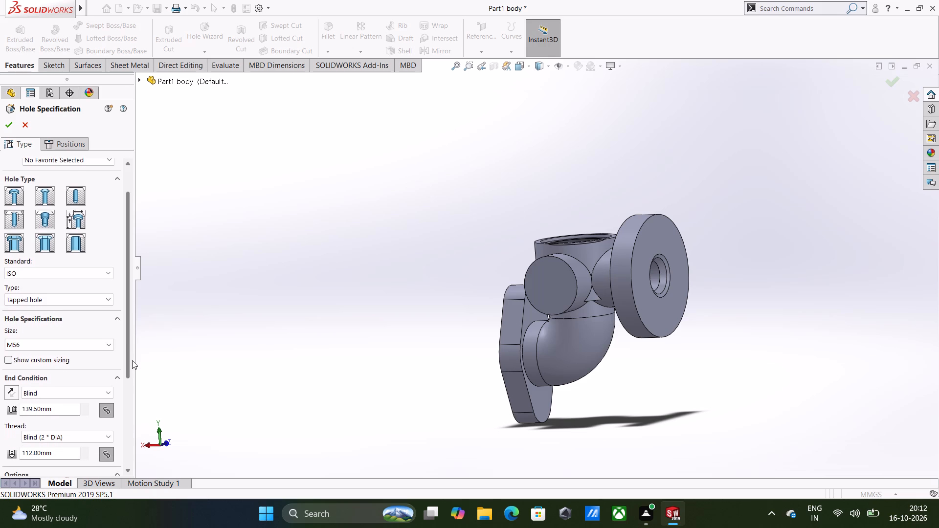
left_click_drag(132, 360, 132, 361)
left_click(64, 348)
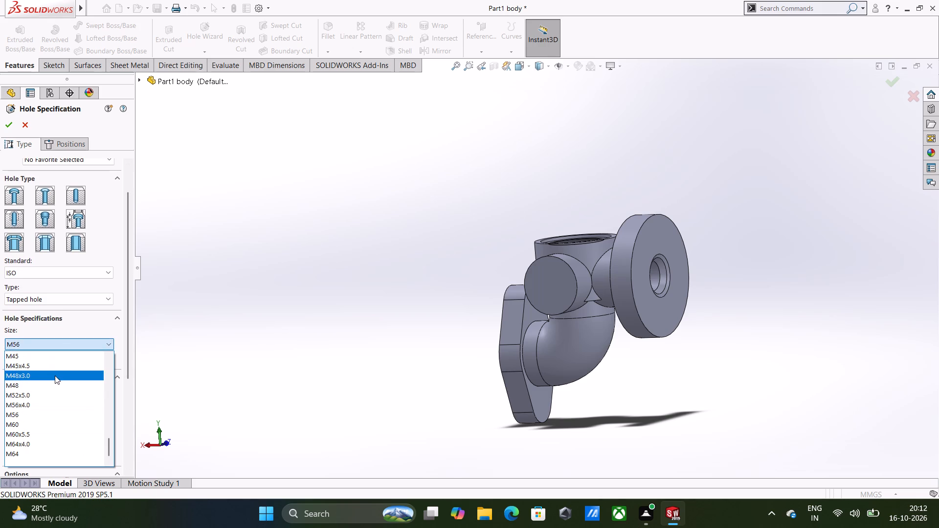
scroll(55, 375, "down", 2)
scroll(55, 375, "up", 4)
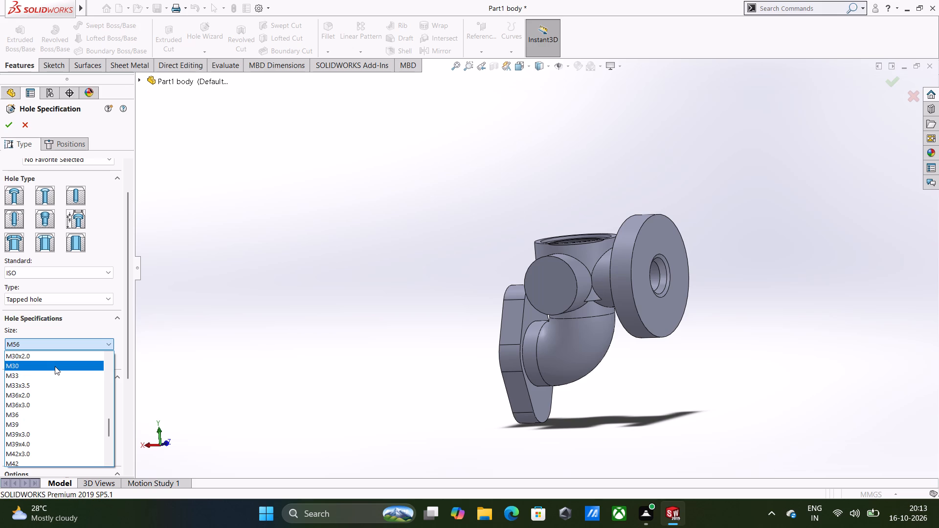
scroll(55, 366, "up", 3)
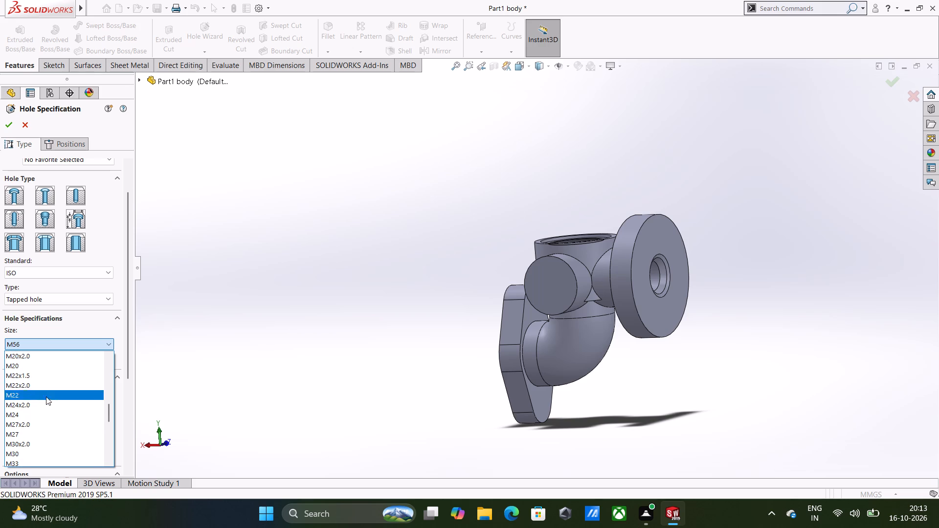
left_click(40, 410)
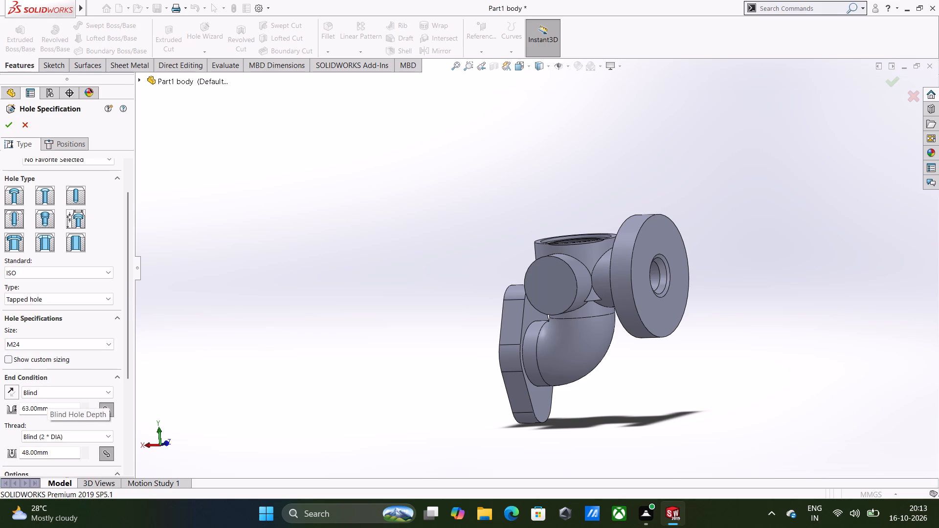
Set both the M24 hole's end condition and its thread depth to Up To Next.
left_click(74, 393)
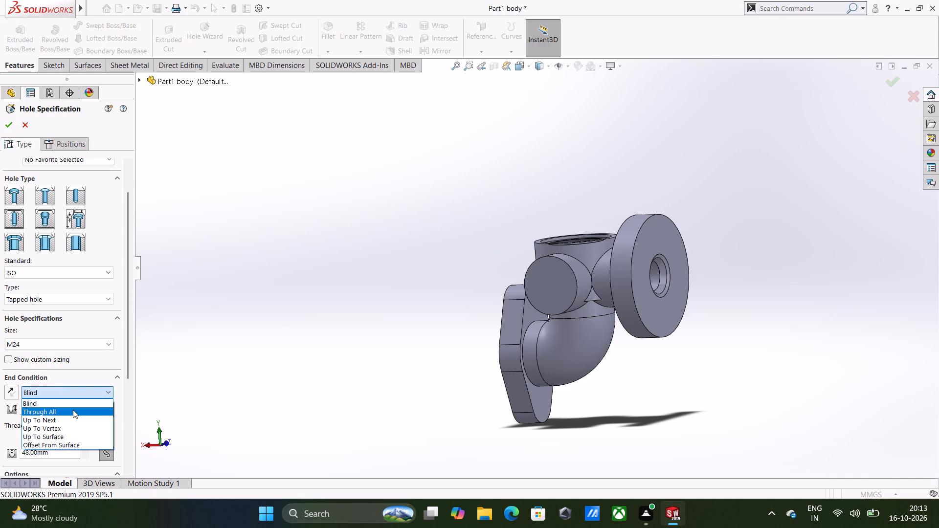
left_click(73, 410)
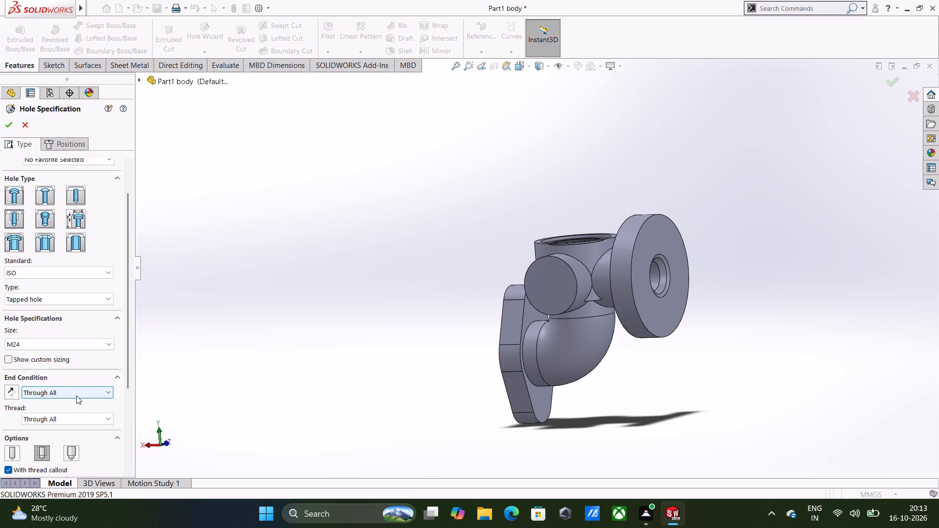
left_click(76, 396)
left_click(72, 421)
left_click(76, 418)
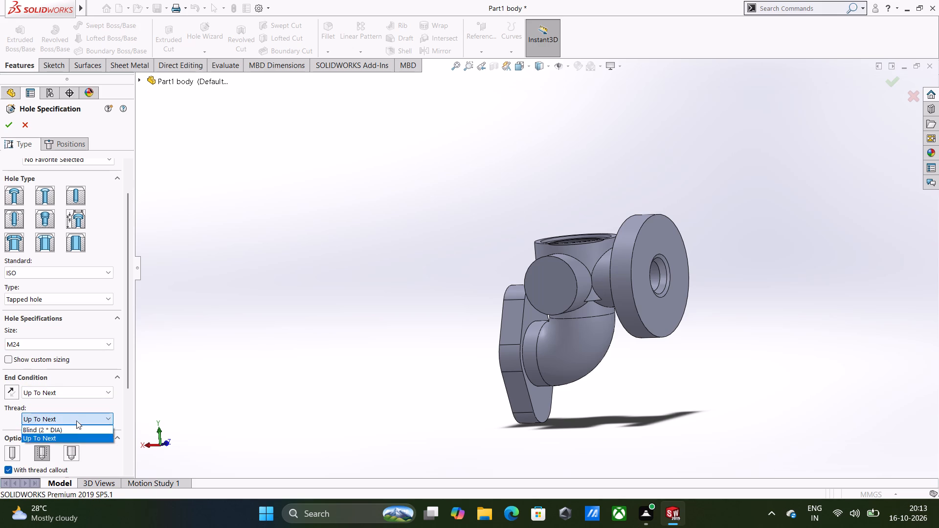
left_click(74, 435)
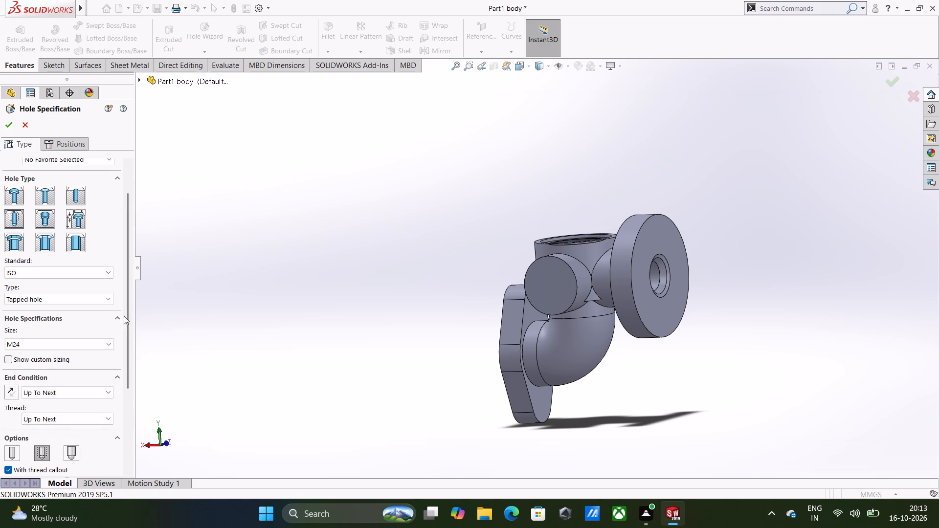
Place the M24 tapped hole at the centre of the small cylindrical side boss's end face and finish it.
left_click(72, 144)
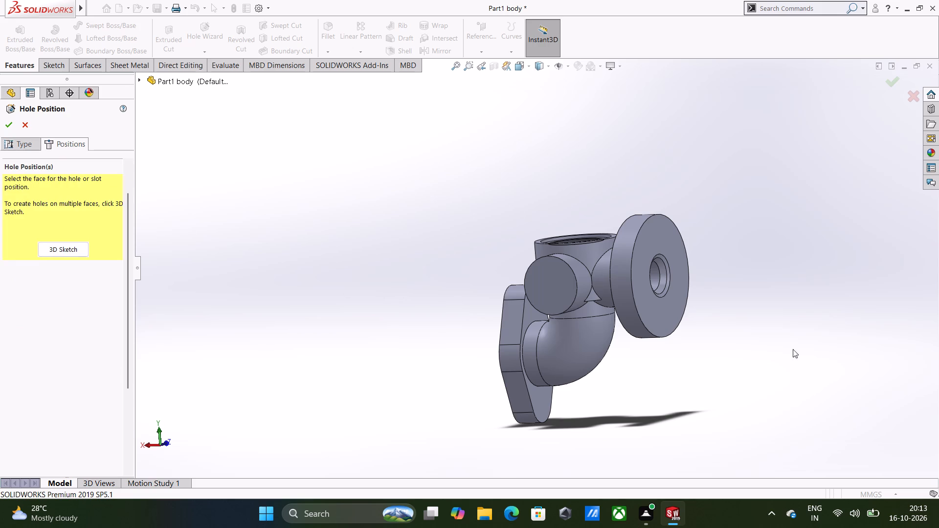
left_click(530, 293)
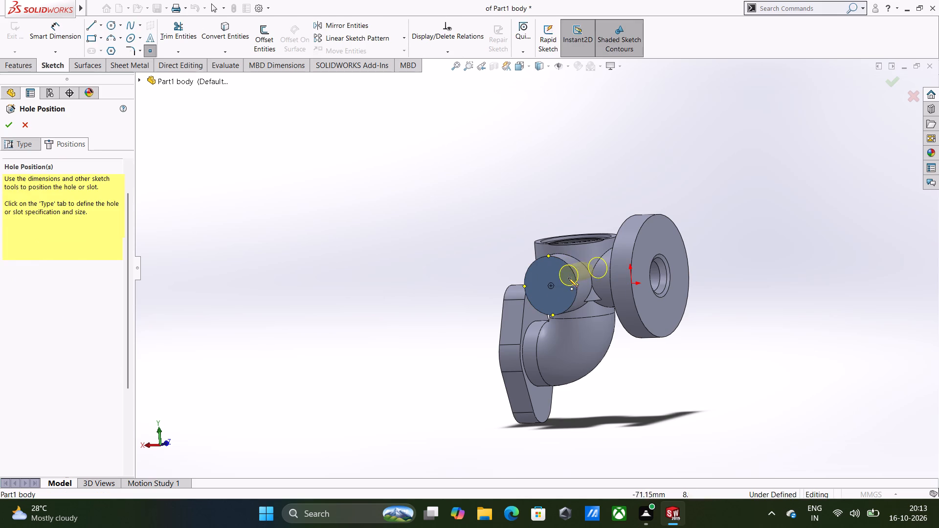
left_click(552, 286)
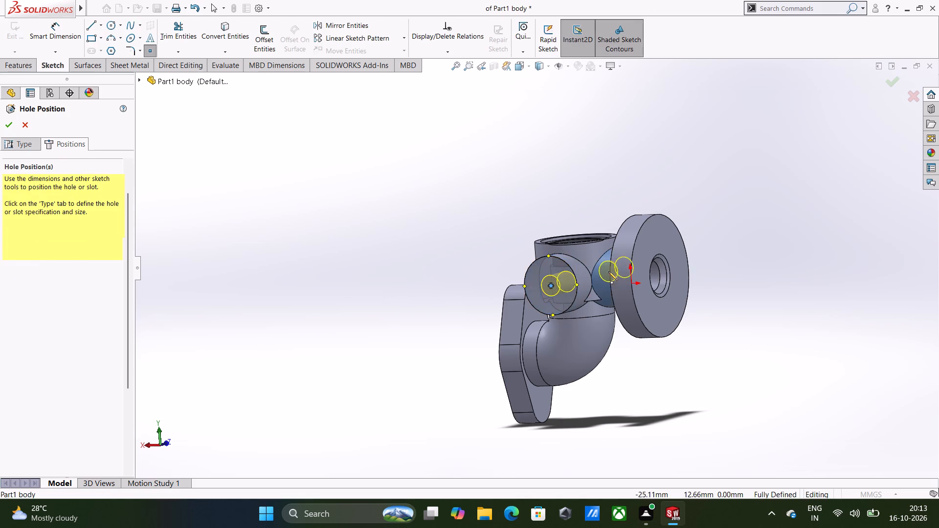
middle_click_drag(610, 271, 649, 390)
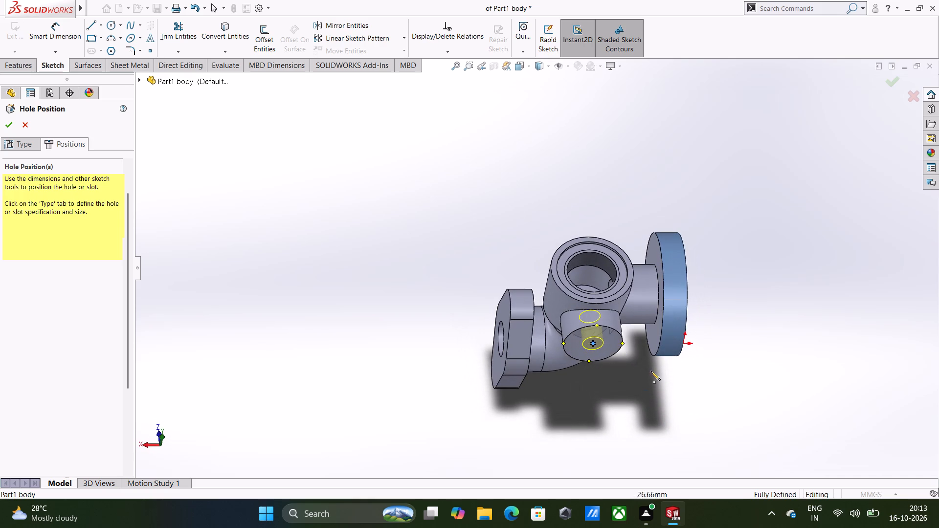
left_click(8, 129)
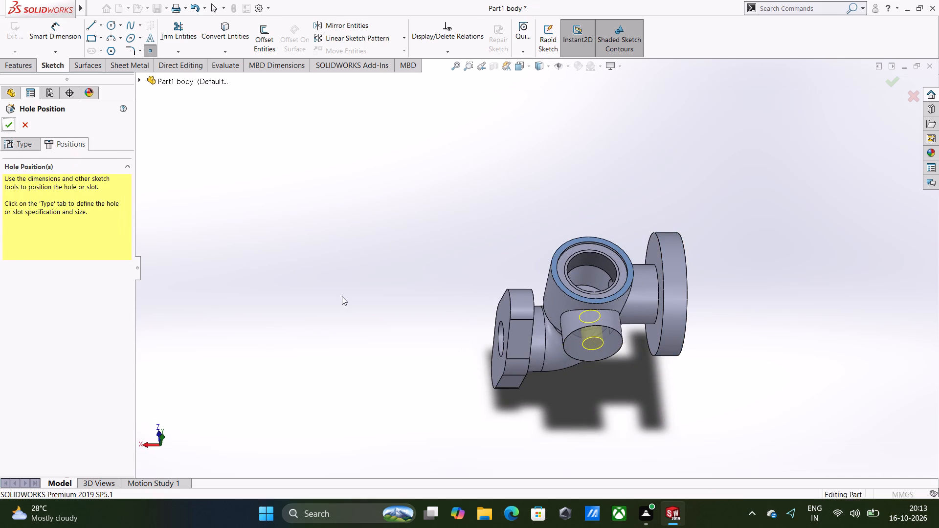
left_click(587, 210)
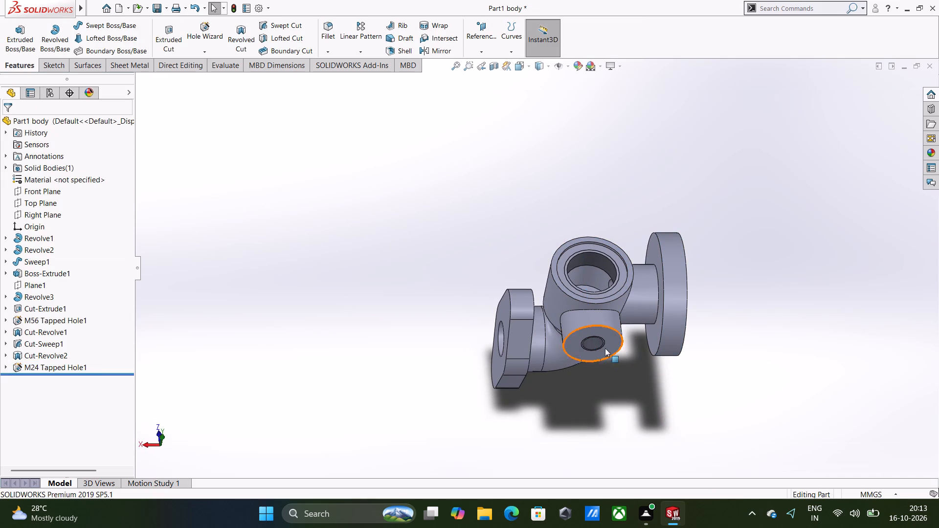
Examine the side boss's tapped hole and thread, and the surrounding body, from several angles.
middle_click_drag(604, 342, 619, 235)
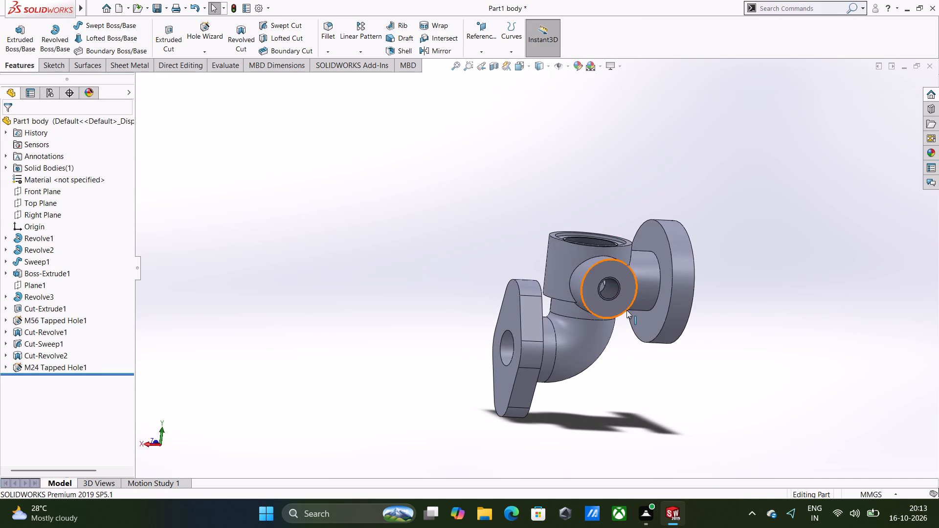
scroll(621, 286, "up", 2)
scroll(621, 286, "down", 3)
scroll(523, 267, "down", 5)
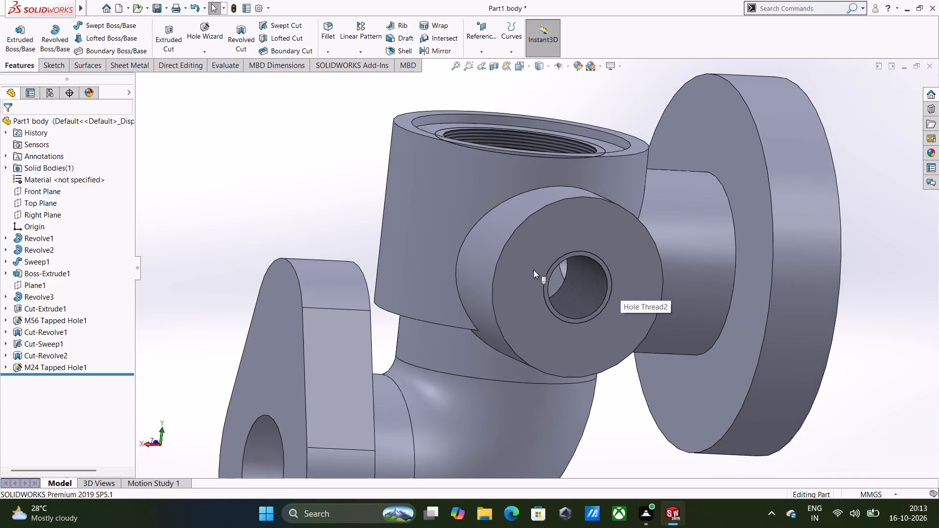
scroll(553, 261, "down", 2)
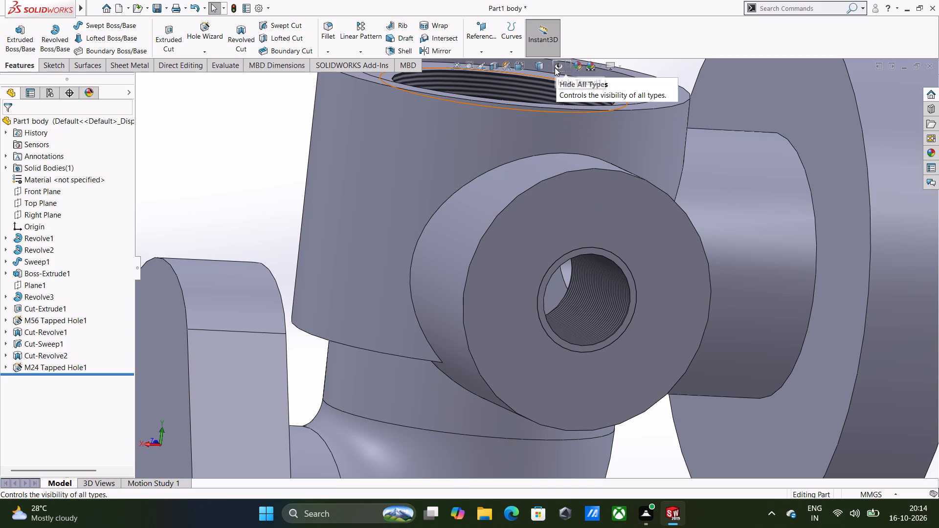
scroll(567, 158, "down", 2)
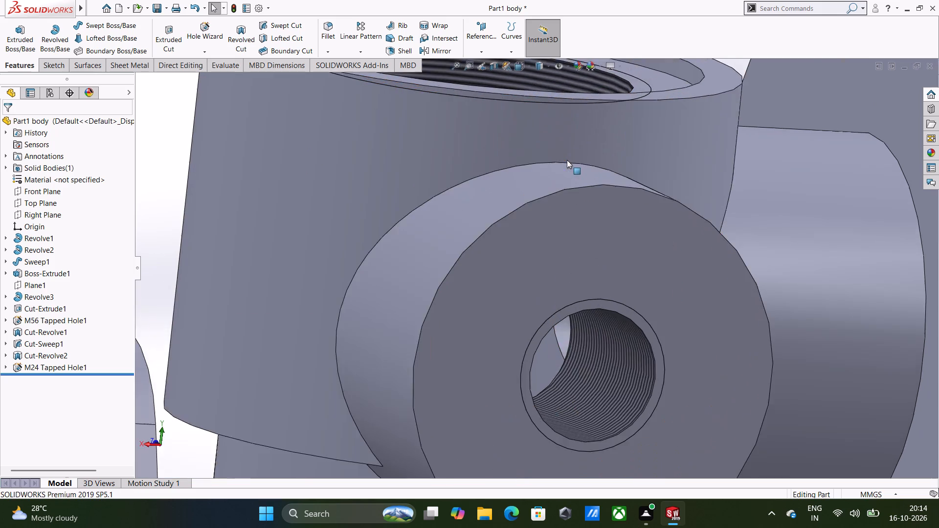
scroll(567, 160, "up", 7)
middle_click_drag(555, 168, 553, 145)
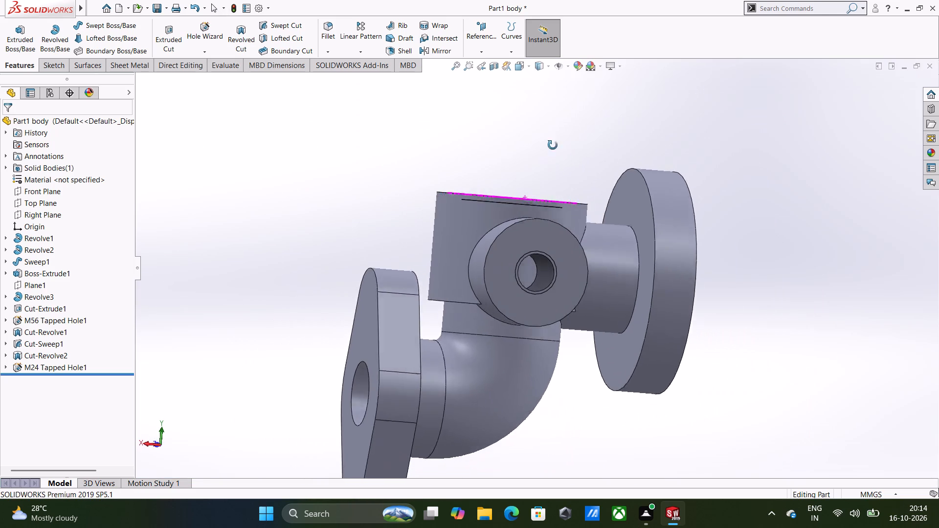
middle_click_drag(553, 145, 710, 168)
middle_click_drag(671, 194, 663, 219)
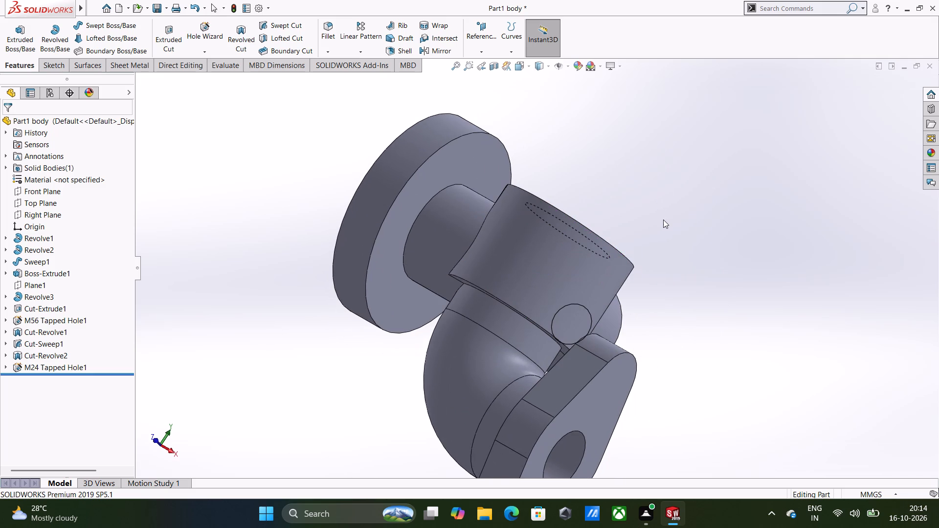
middle_click_drag(559, 173, 516, 167)
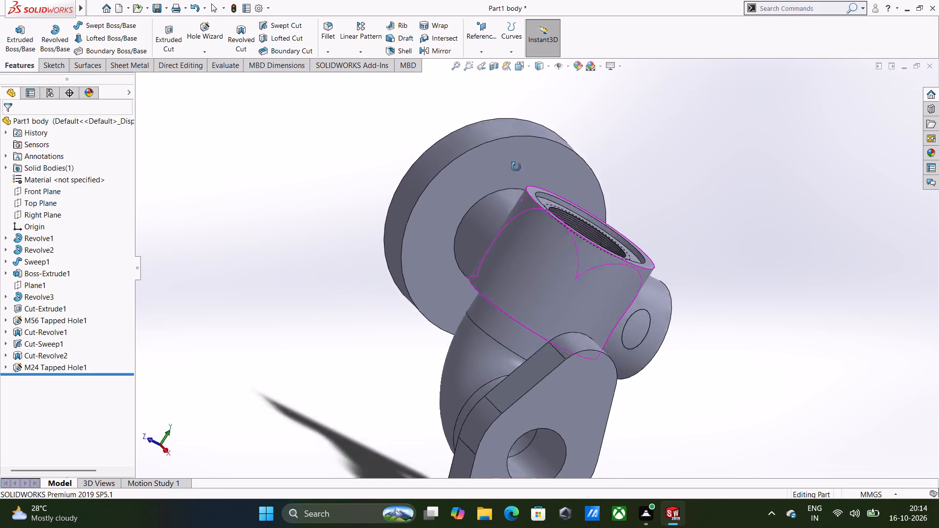
middle_click_drag(516, 167, 433, 123)
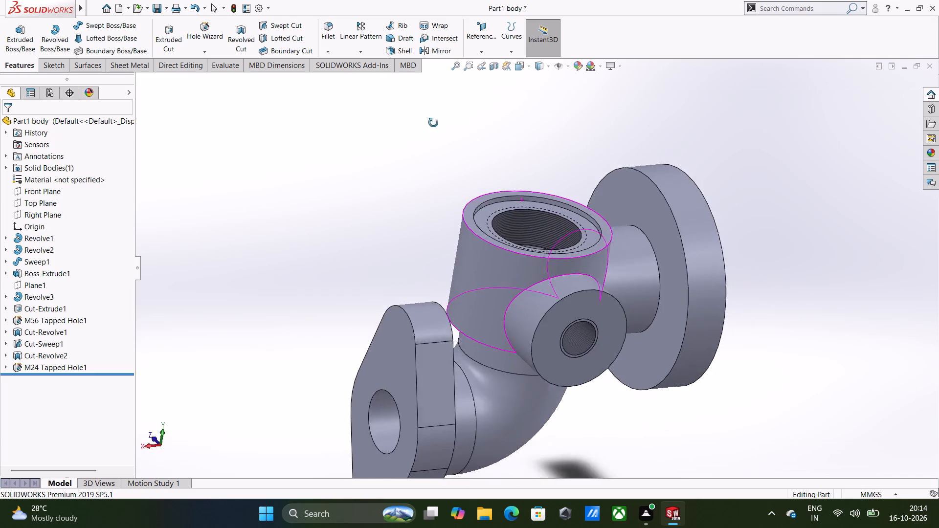
middle_click_drag(433, 123, 399, 81)
middle_click_drag(537, 301, 662, 280)
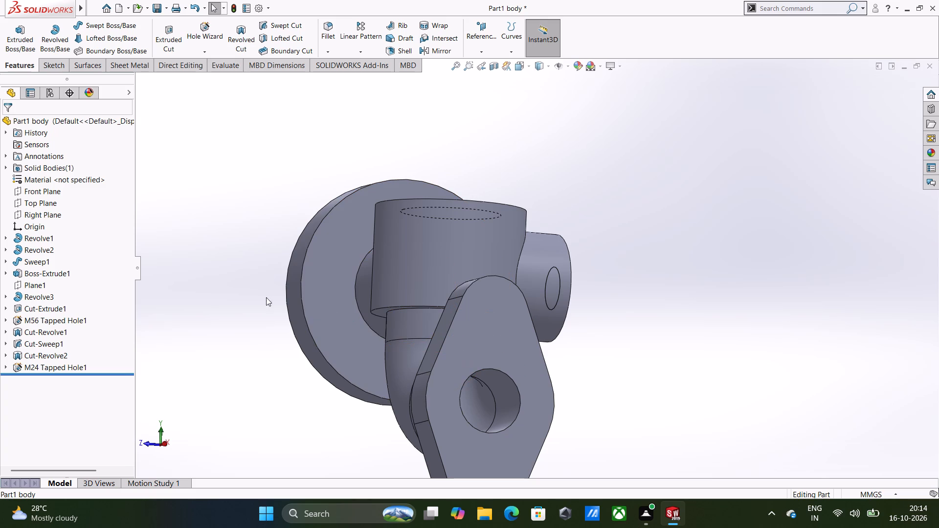
On the Front Plane, sketch a closed five-line stepped profile in the lower outlet flange, reaching about 20 mm inward from its outer face.
left_click(36, 196)
left_click(43, 178)
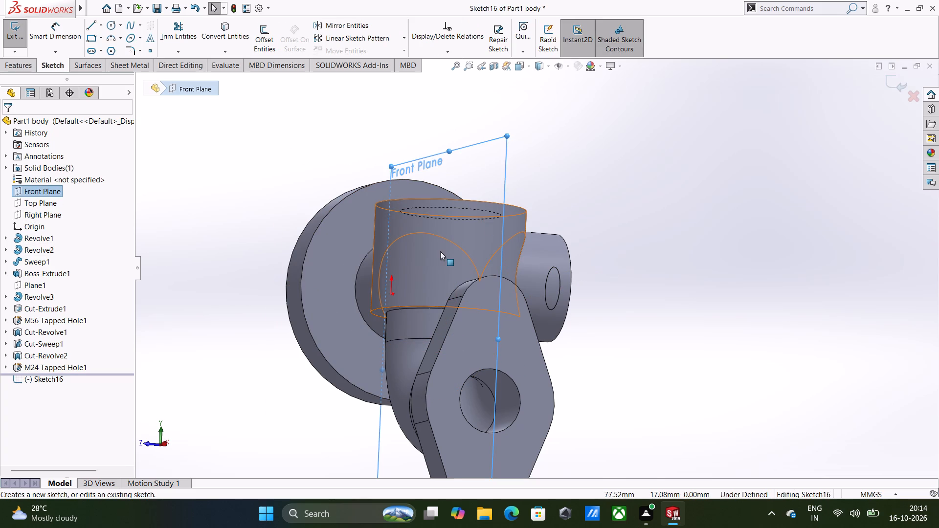
right_click(53, 191)
left_click(103, 177)
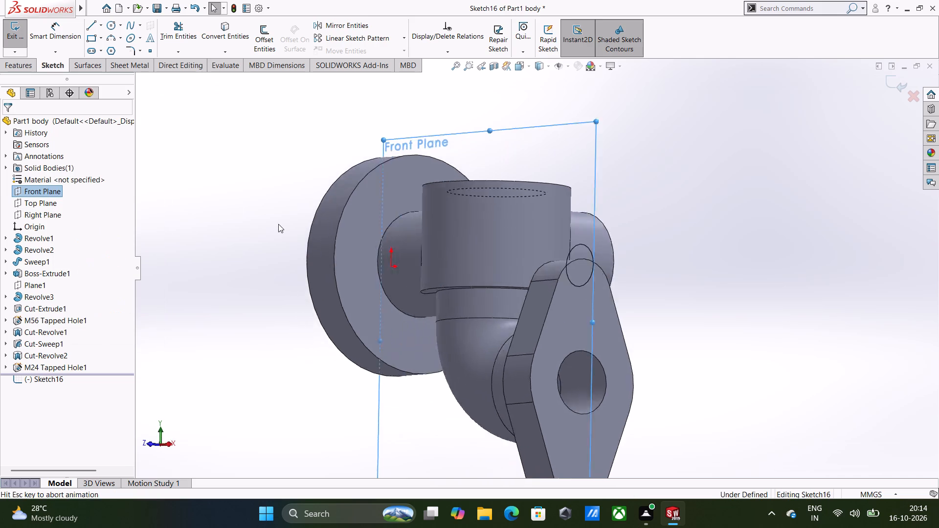
left_click(226, 244)
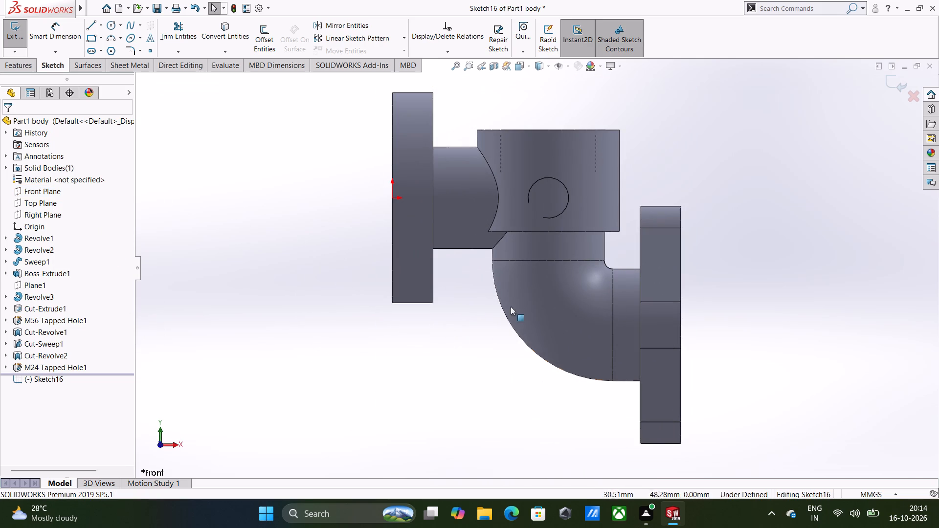
right_click_drag(746, 294, 688, 290)
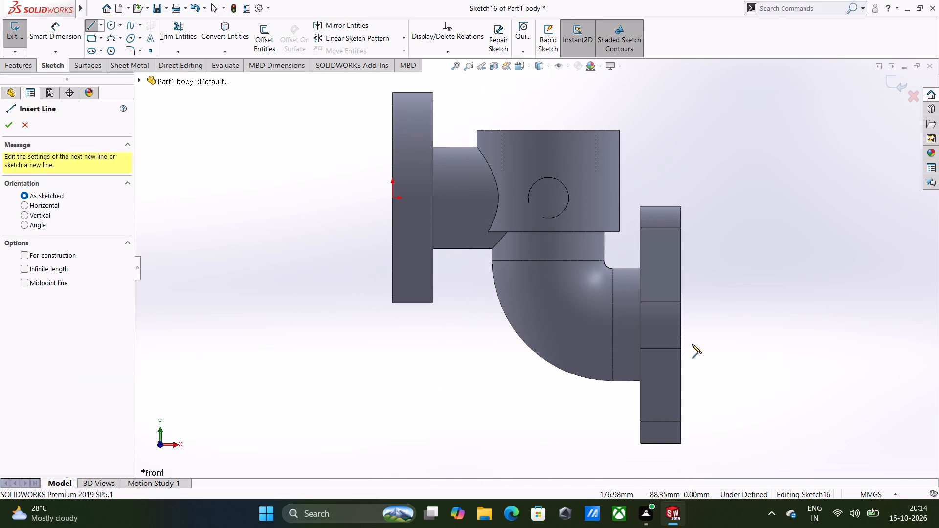
left_click(681, 324)
left_click(647, 326)
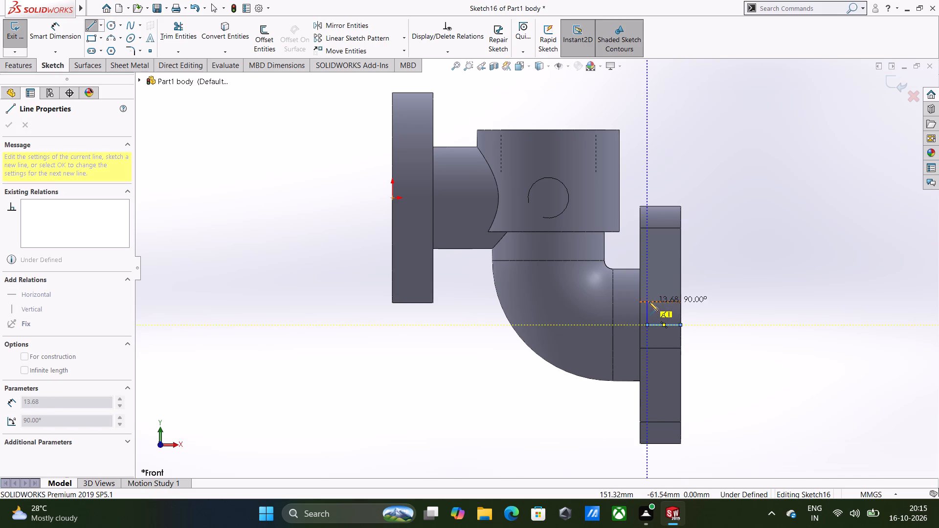
left_click(649, 293)
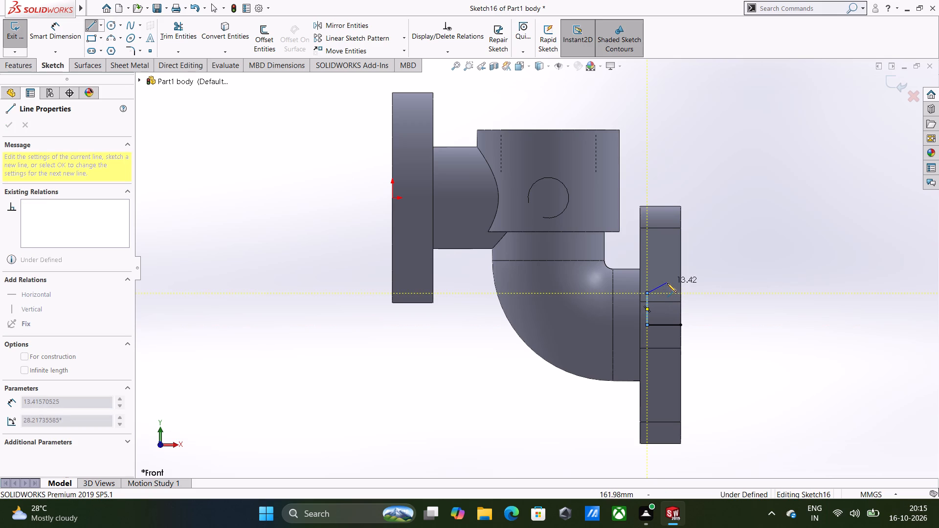
left_click(667, 285)
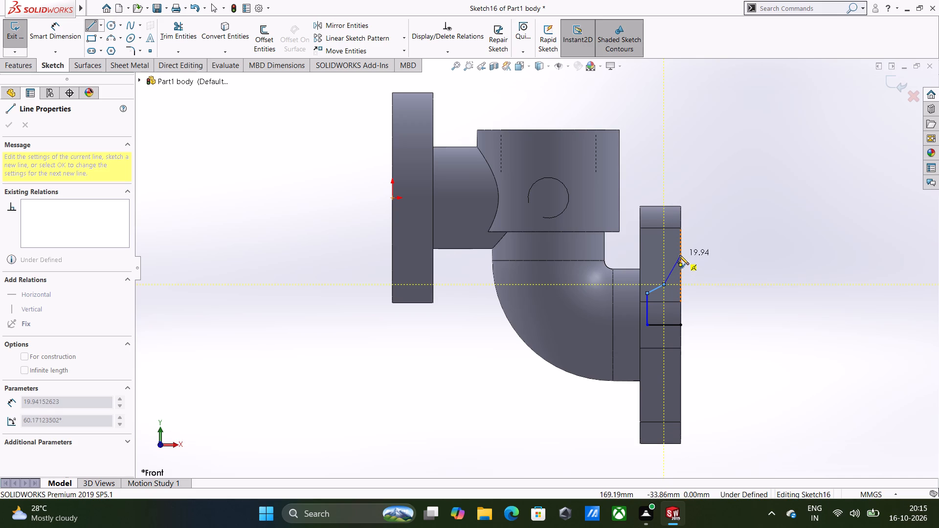
left_click(679, 255)
left_click(682, 324)
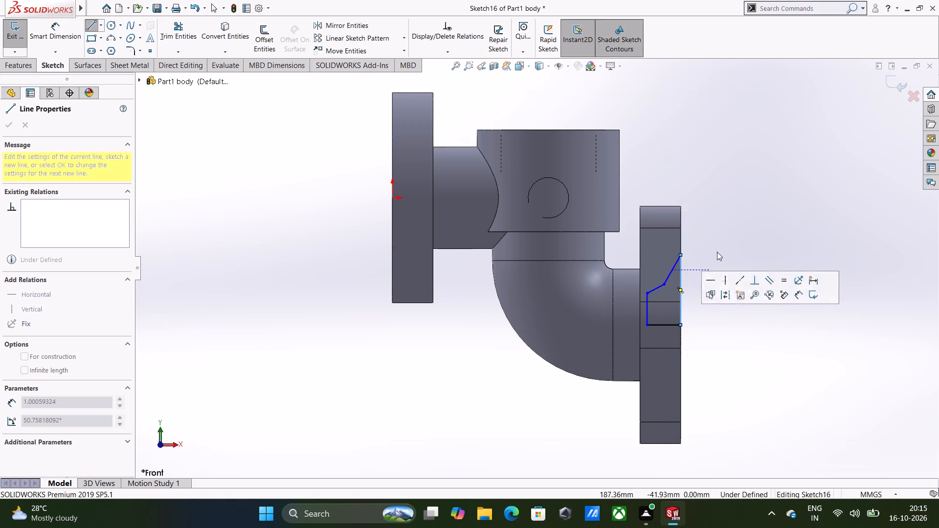
right_click(721, 230)
left_click(730, 240)
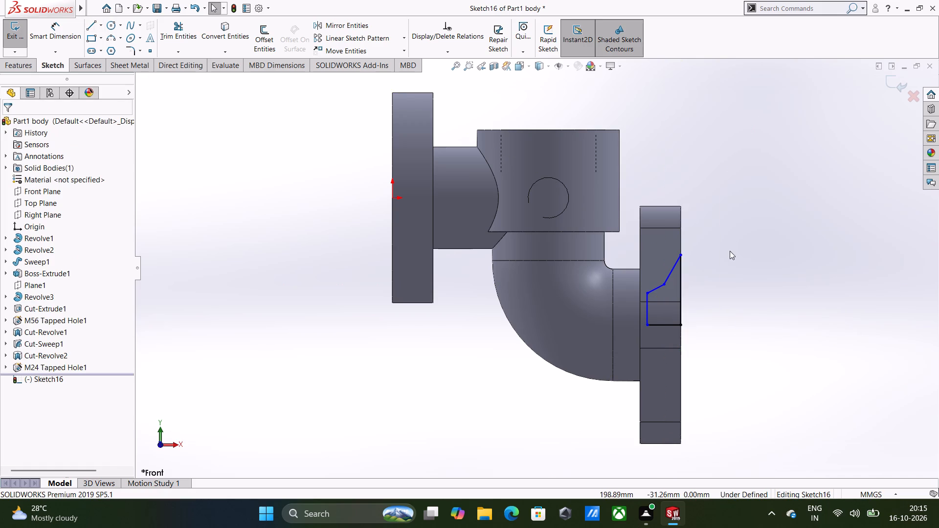
Convert the profile's bottom horizontal line into construction geometry to serve as the centreline.
left_click(673, 324)
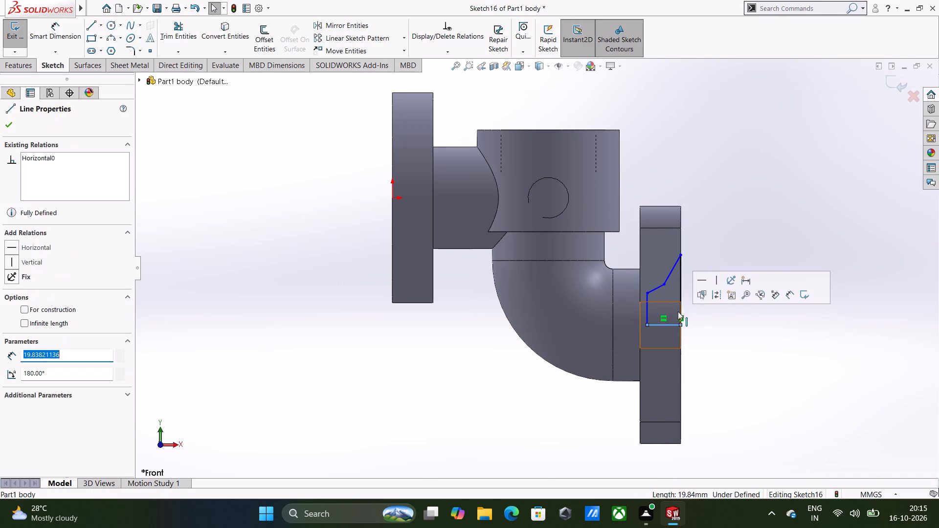
left_click(717, 290)
left_click(742, 353)
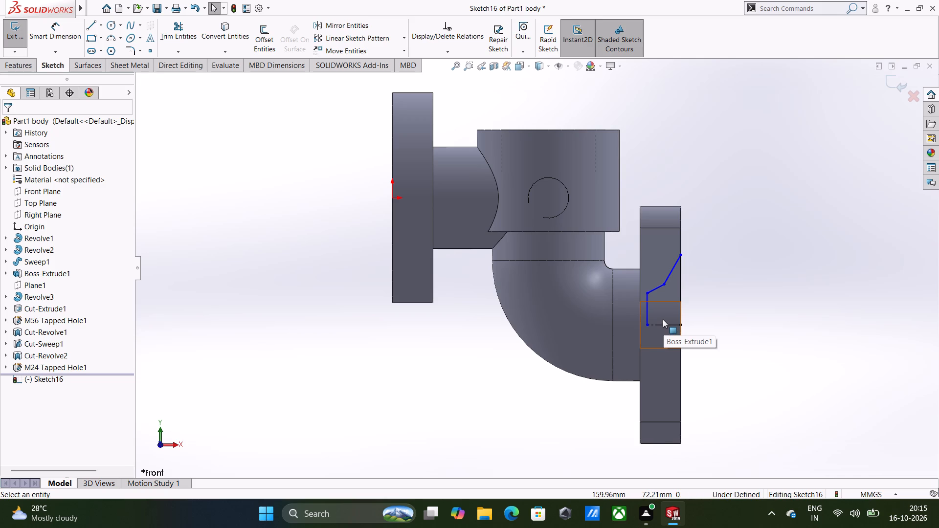
Show hidden lines and make the profile's inner upper corner coincident with the curved passage's upper silhouette edge.
left_click(551, 66)
left_click(541, 125)
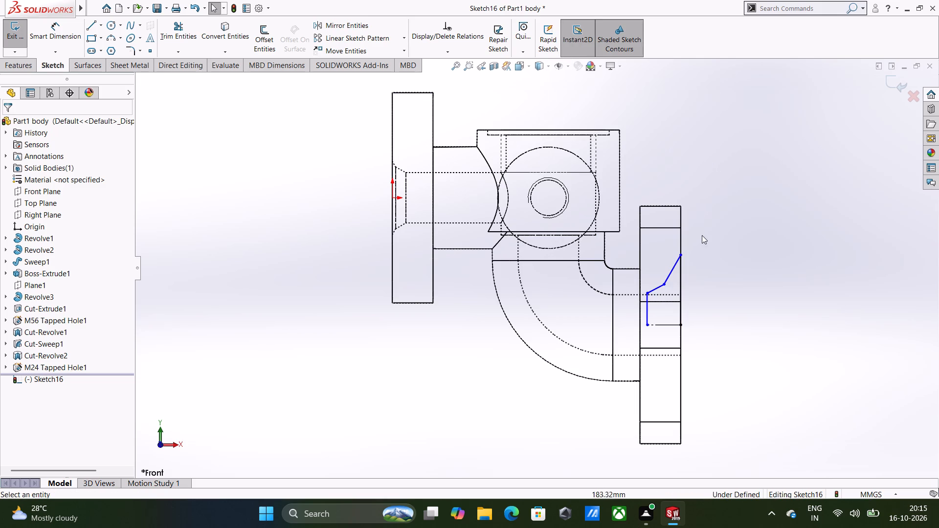
scroll(668, 286, "down", 2)
scroll(610, 302, "down", 5)
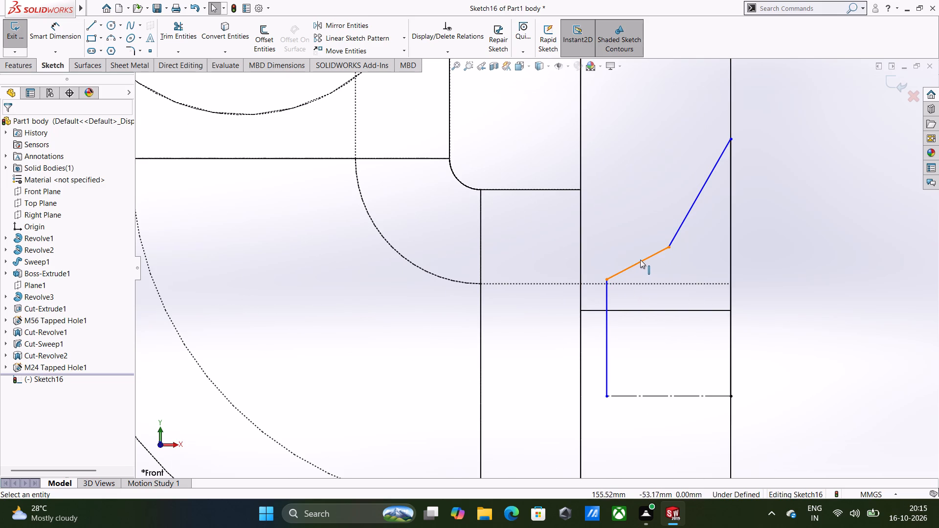
left_click(611, 278, "shift")
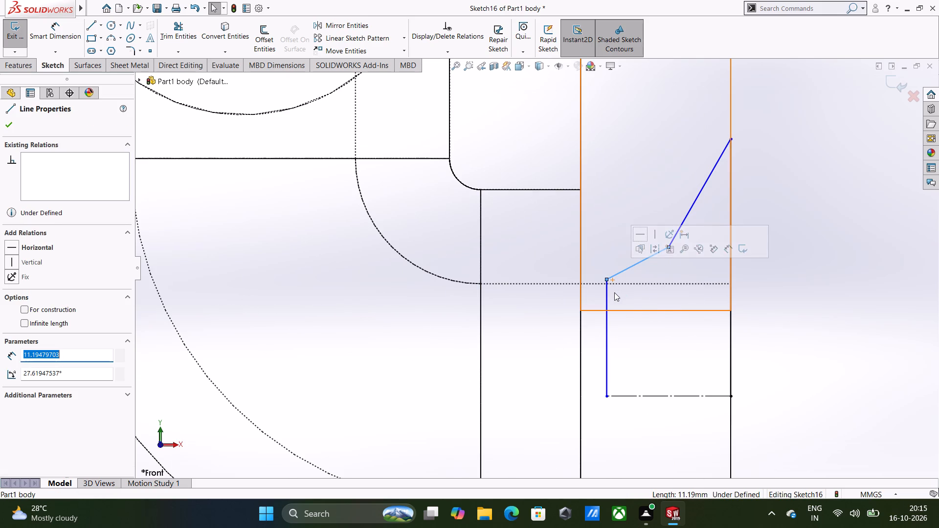
key("Escape")
key("Escape")
key("Escape")
key("Escape")
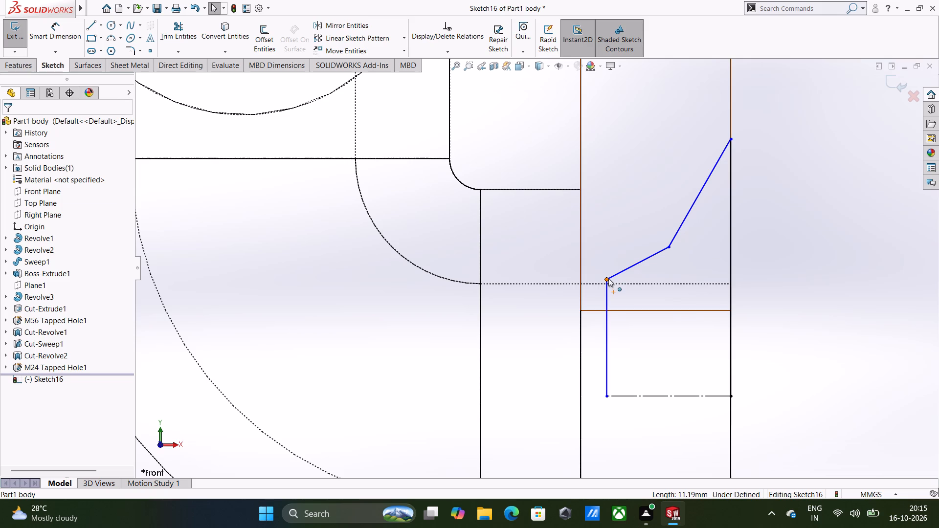
left_click(608, 278, "shift")
left_click(614, 283, "shift")
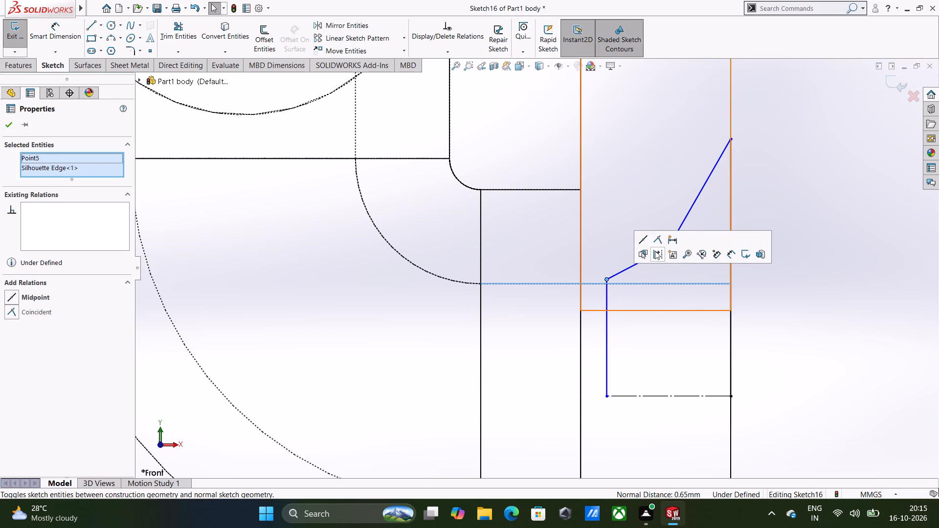
left_click(660, 243)
left_click(788, 298)
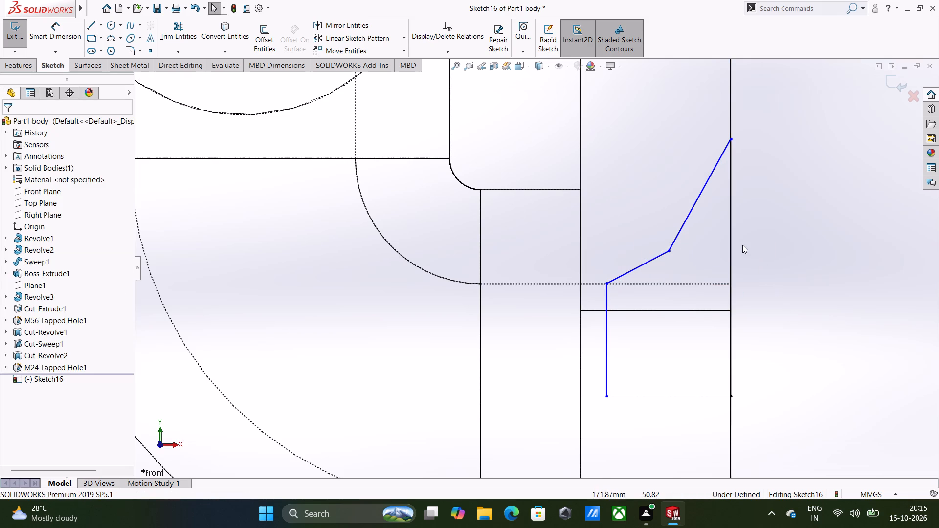
Dimension the angle between the inner sloped line and the construction centreline as 60/2, giving 30°.
right_click_drag(773, 264, 785, 207)
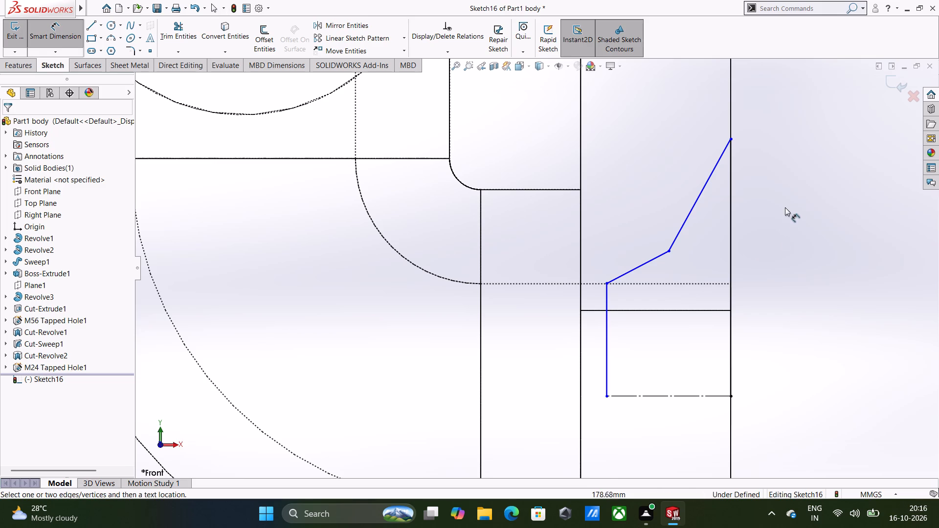
right_click_drag(785, 207, 785, 198)
left_click(651, 259)
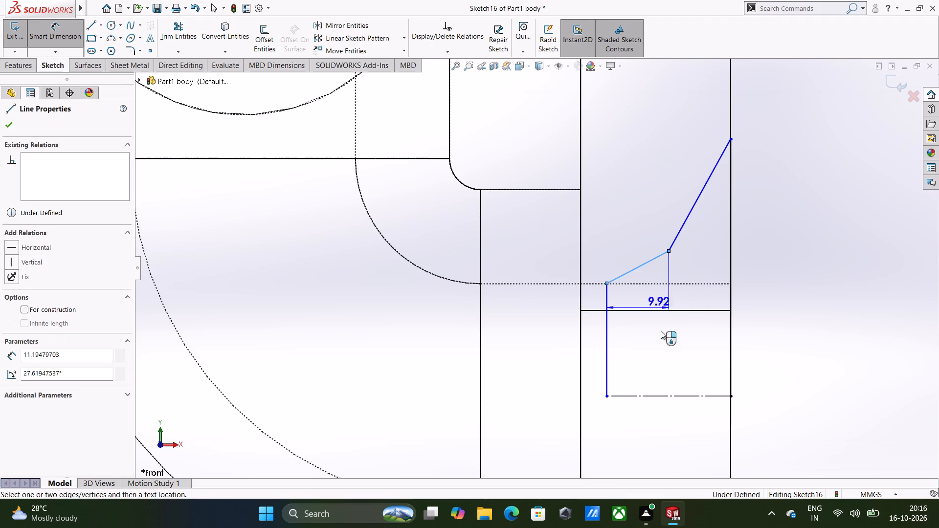
left_click(668, 396)
left_click(687, 337)
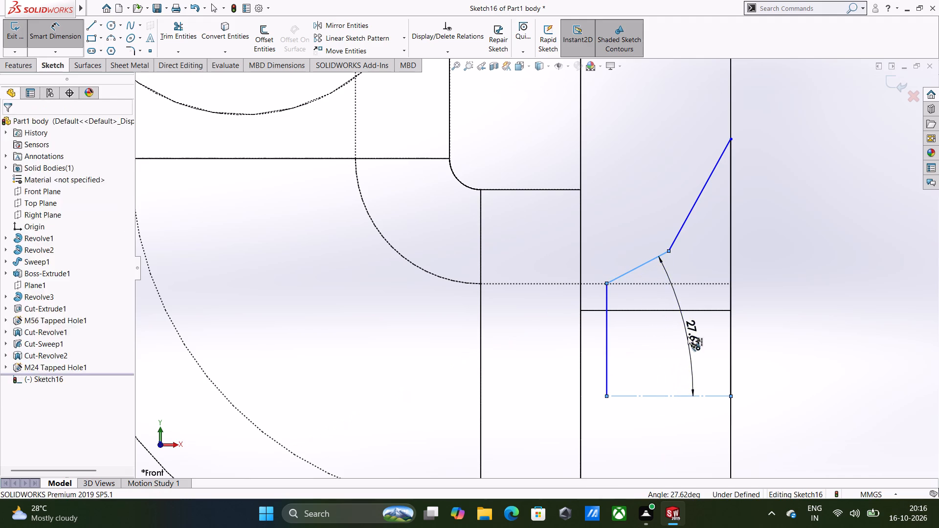
type("60/")
key("2")
key("Return")
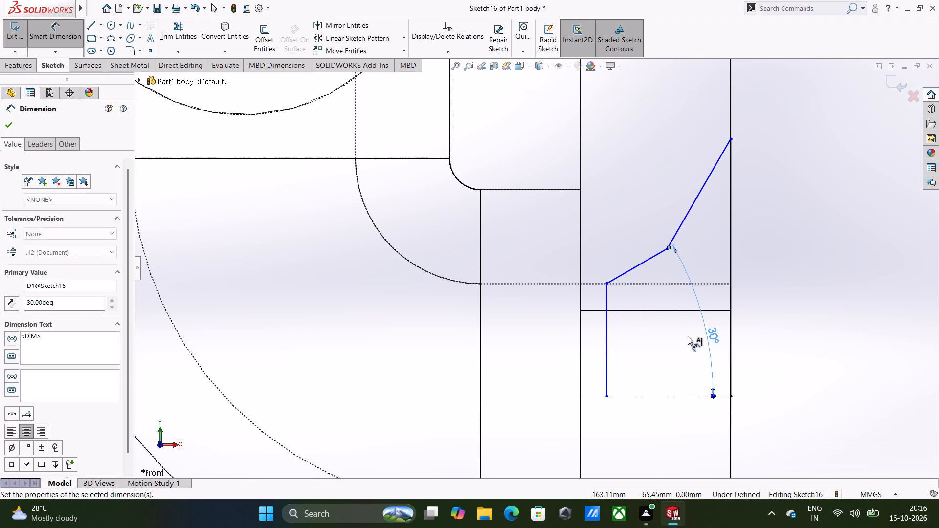
Dimension the angle between the outer sloped line and the construction centreline as 120/2, giving 60°.
left_click(701, 194)
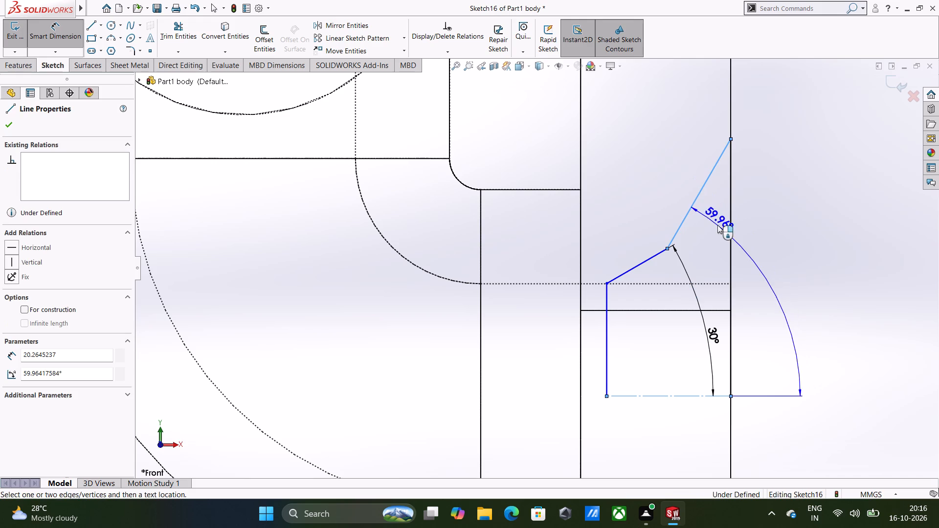
left_click(720, 224)
type("1220")
key("backslash")
key("BackSpace")
key("BackSpace")
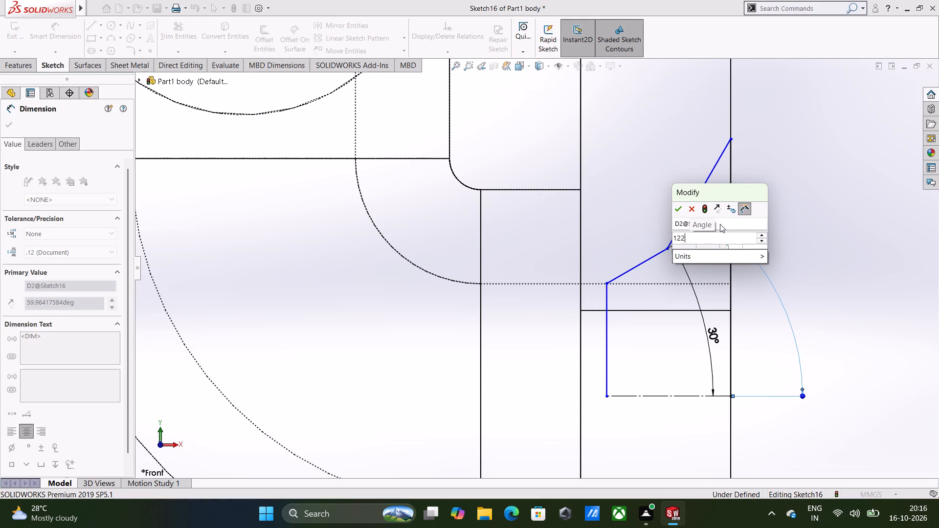
key("BackSpace")
key("0")
type("/2")
key("Return")
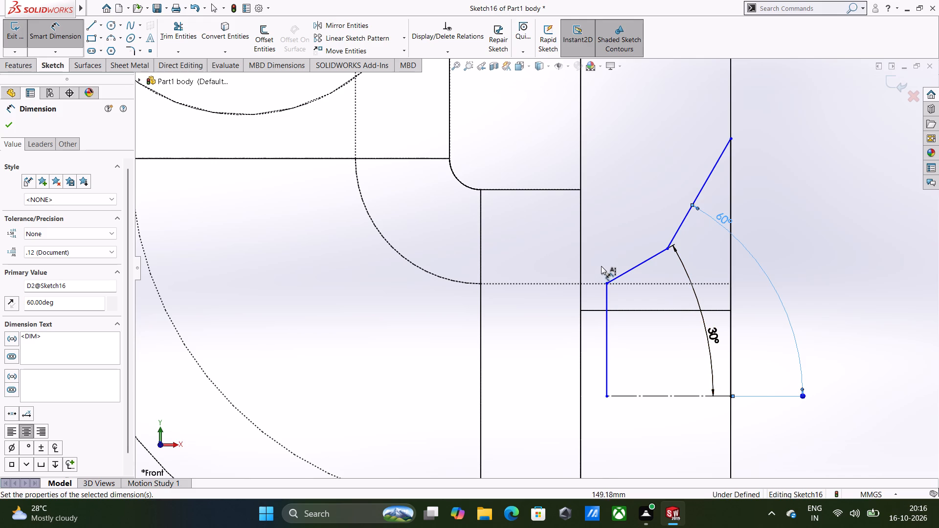
Dimension the corner between the two sloped lines at 2 mm from the flange's outer face line.
left_click(666, 247)
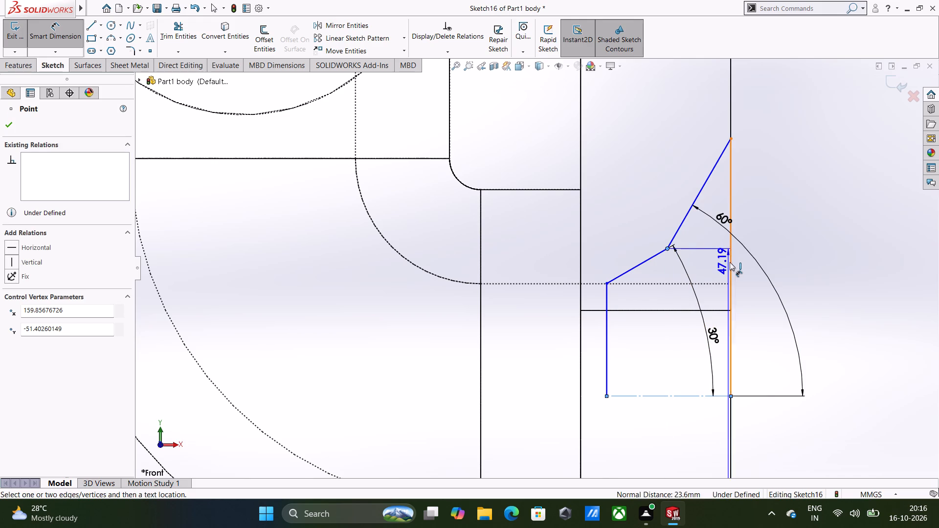
left_click(730, 262)
left_click(706, 261)
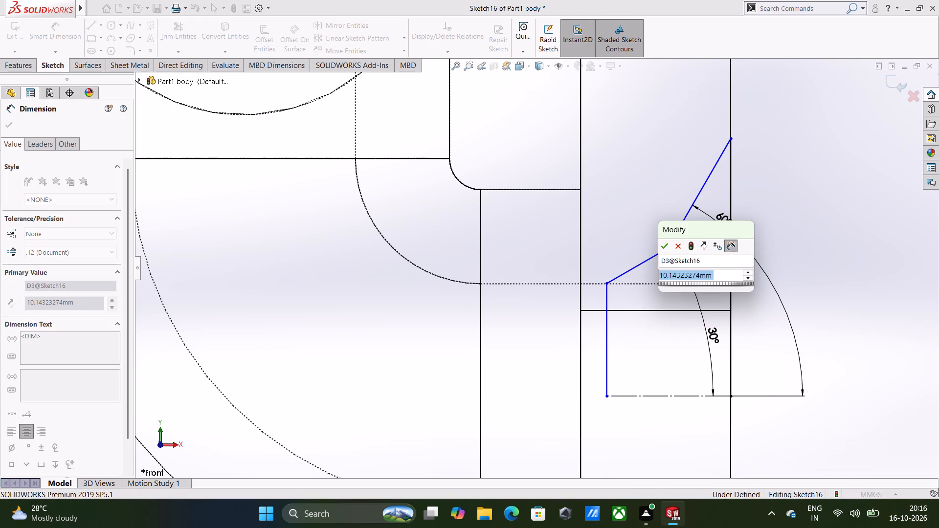
key("2")
key("Return")
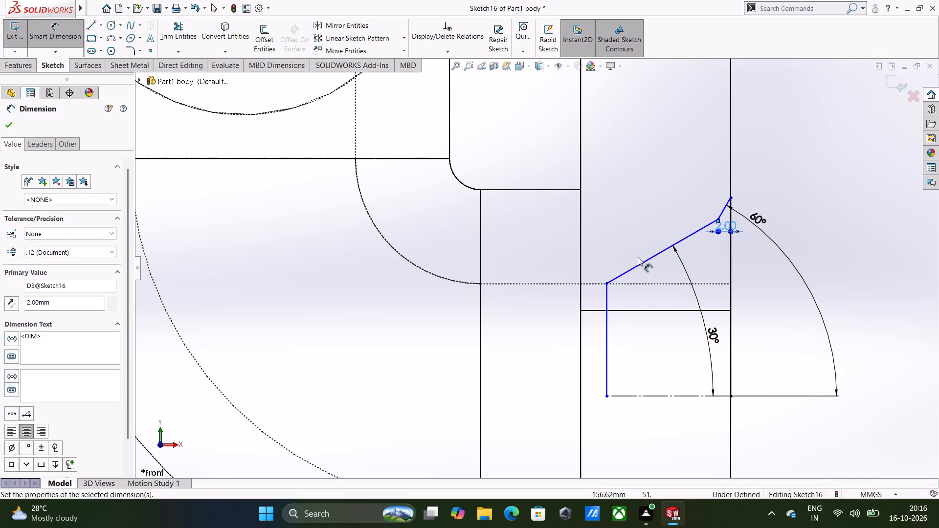
Dimension the profile's inner corner at 14 mm from the flange's outer face line.
left_click(606, 285)
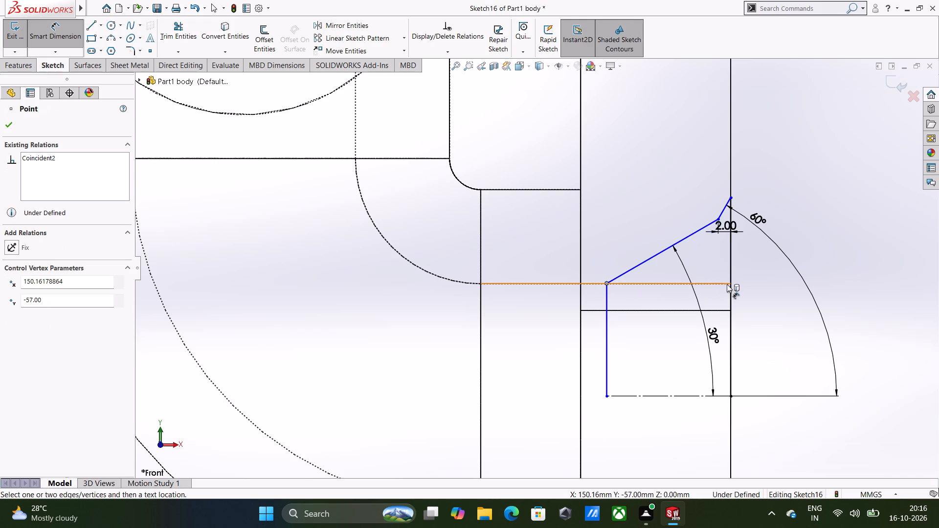
left_click(730, 292)
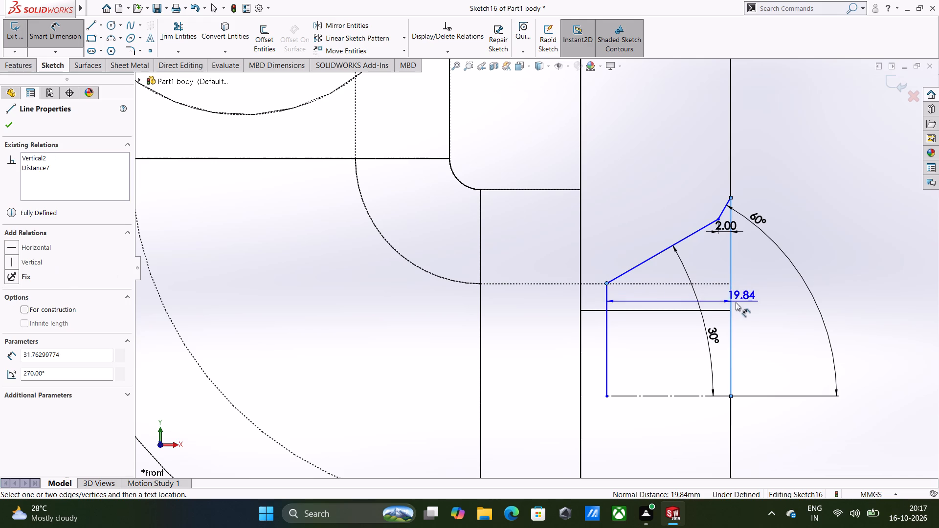
left_click(671, 332)
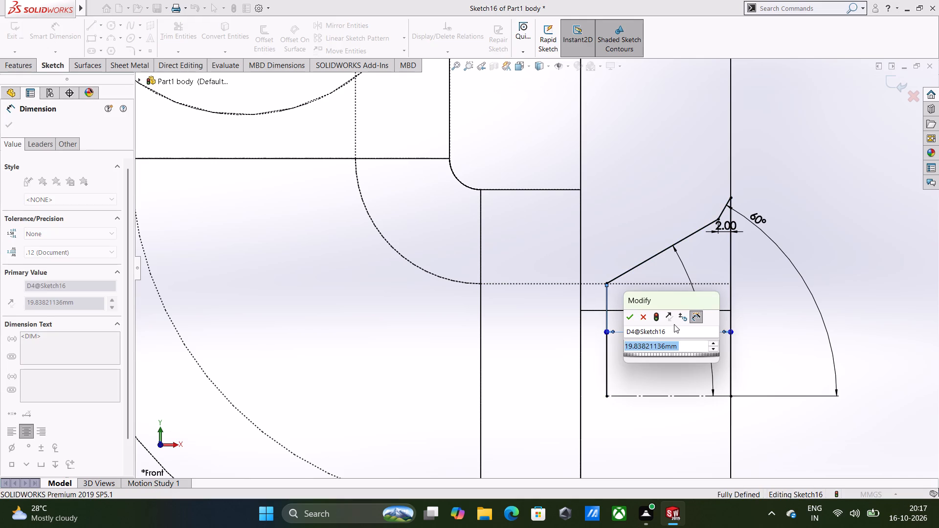
type("14")
key("Return")
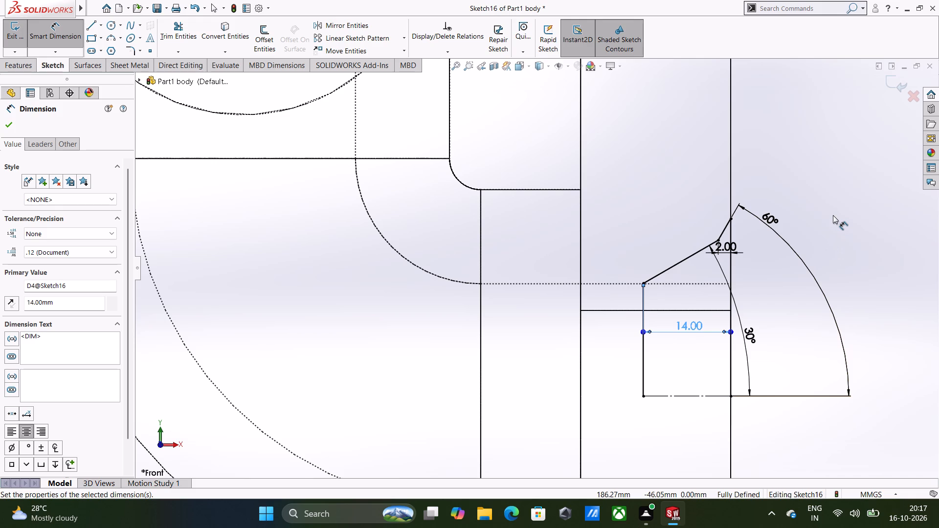
Cut-revolve the tapered profile 360° about its construction centreline through the flange bore.
left_click(24, 63)
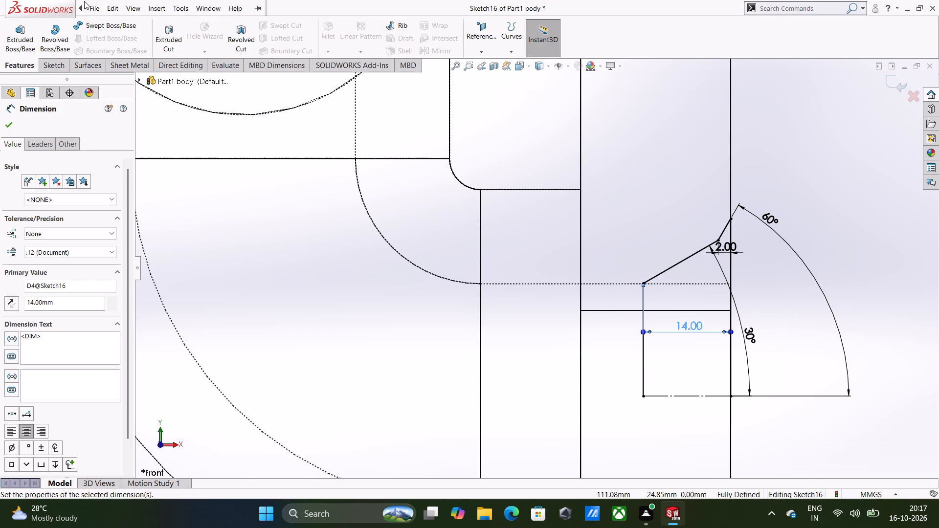
left_click(302, 104)
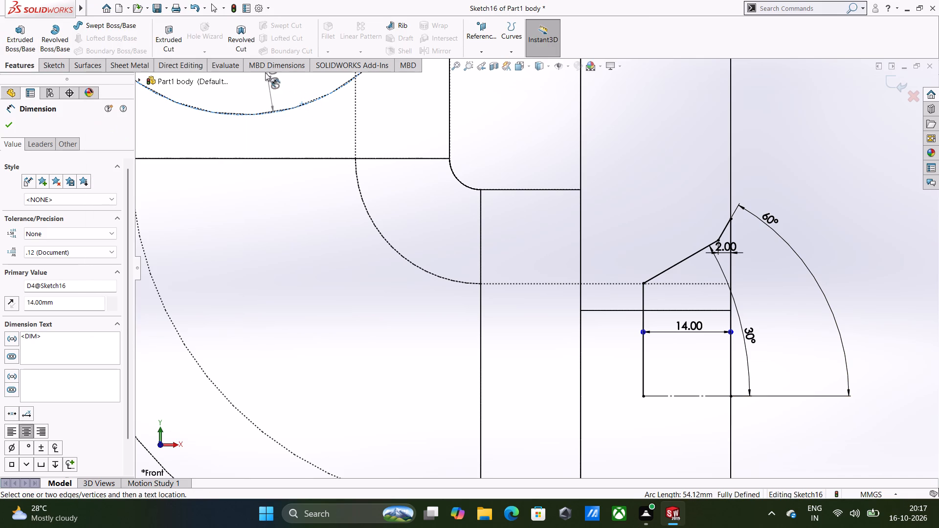
key("Escape")
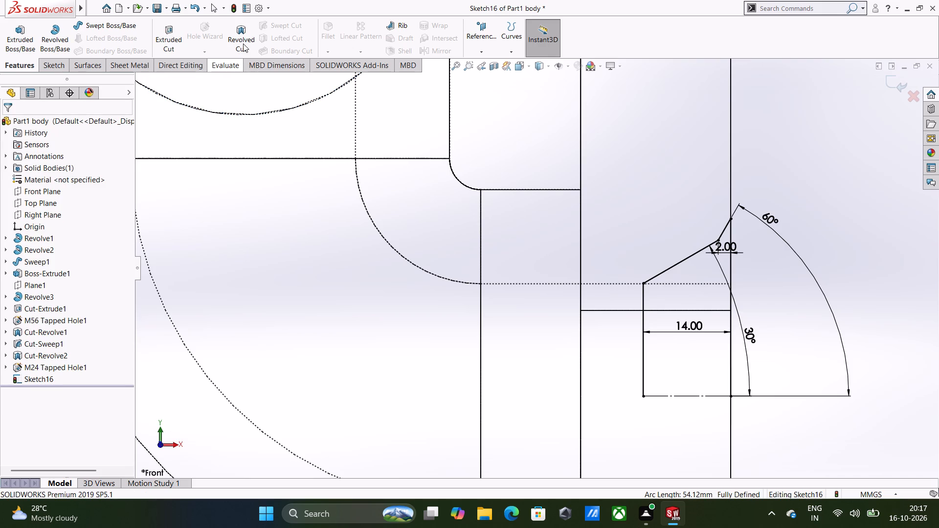
left_click(243, 44)
left_click(494, 262)
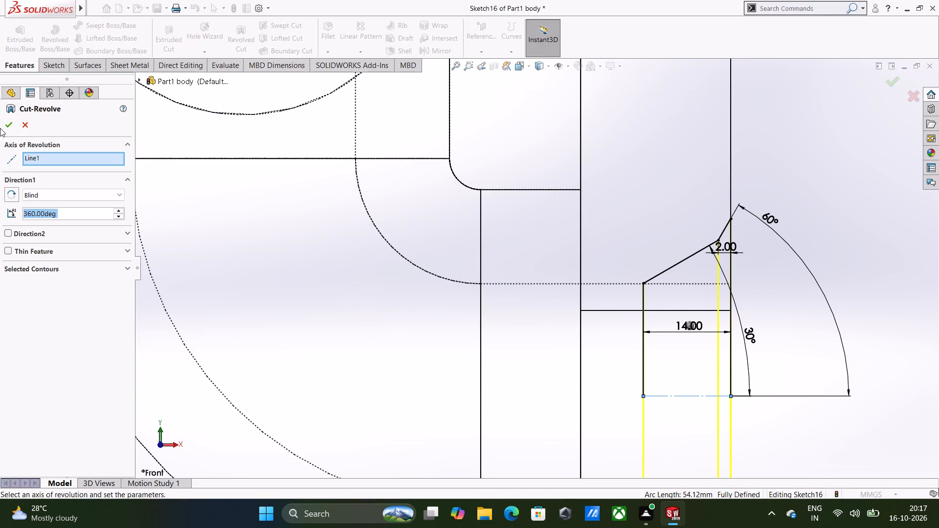
left_click(11, 124)
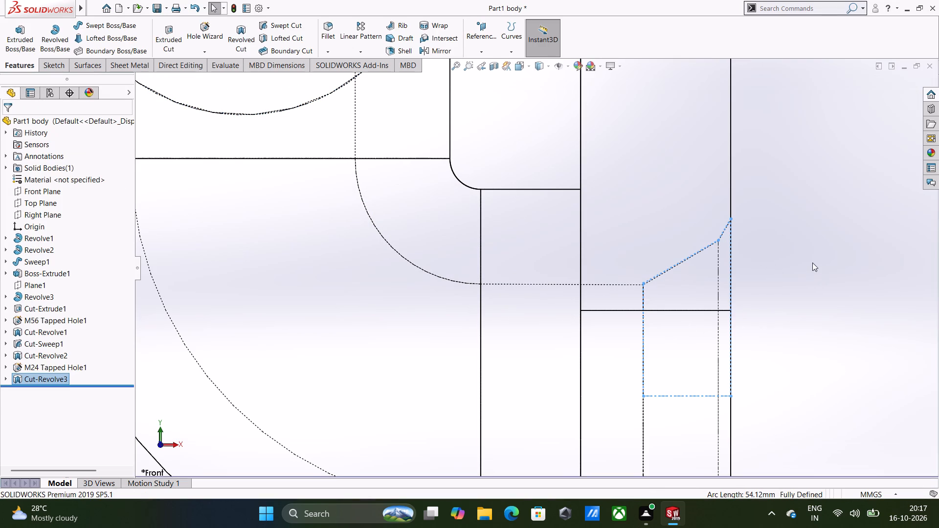
left_click(812, 263)
Set the model's display style to shaded with edges.
left_click(550, 68)
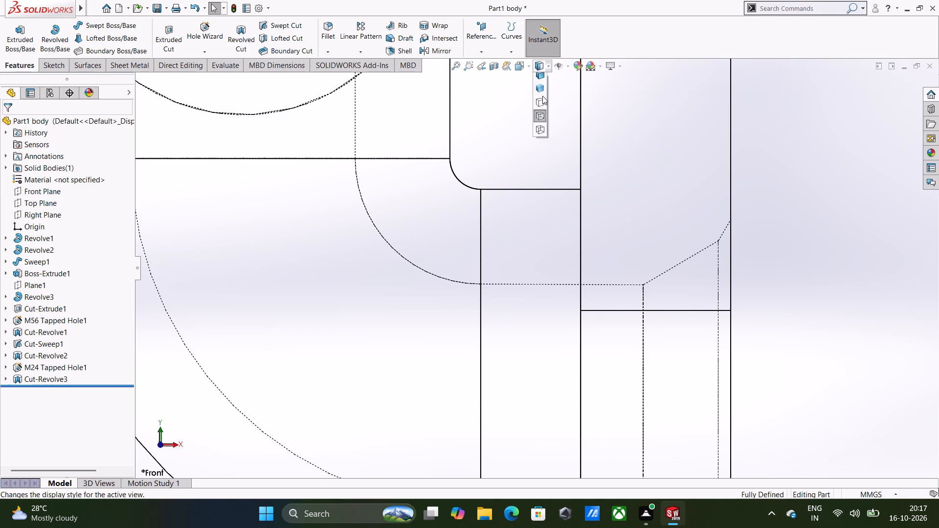
left_click(544, 84)
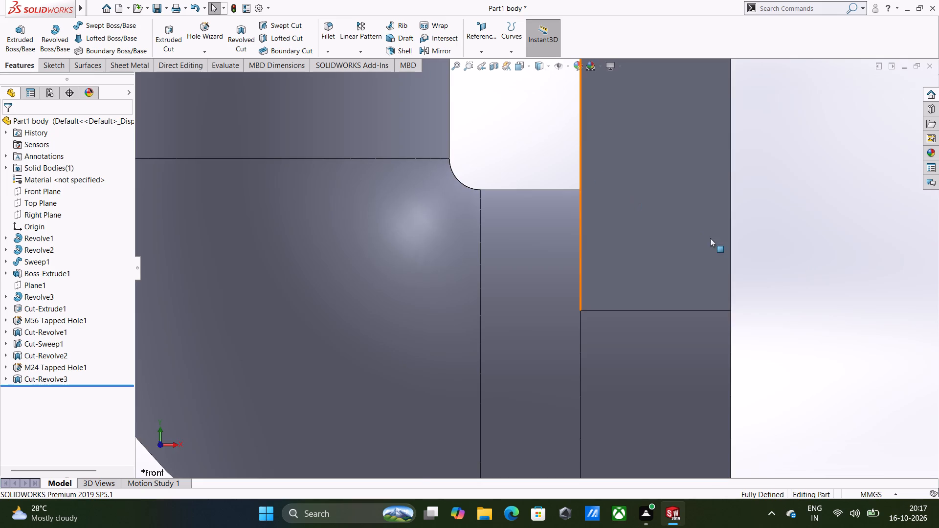
Examine the tapered bore in the oval flange and the rest of the body from several angles.
scroll(723, 260, "down", 2)
scroll(723, 260, "up", 9)
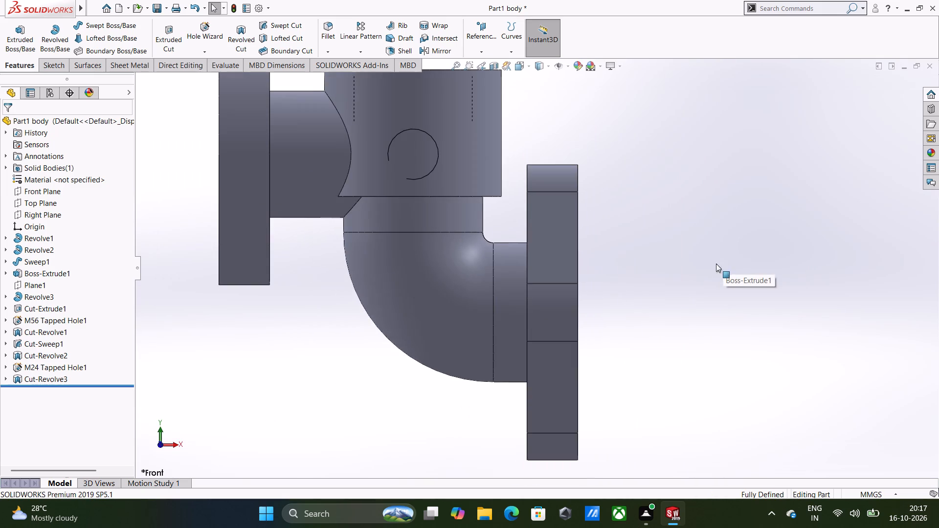
scroll(714, 264, "up", 1)
middle_click_drag(700, 270, 607, 286)
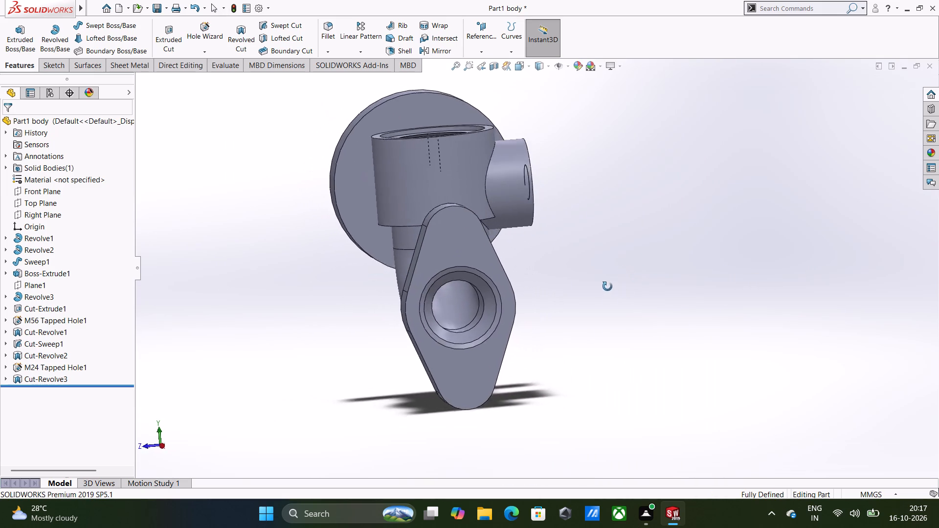
middle_click_drag(607, 286, 659, 295)
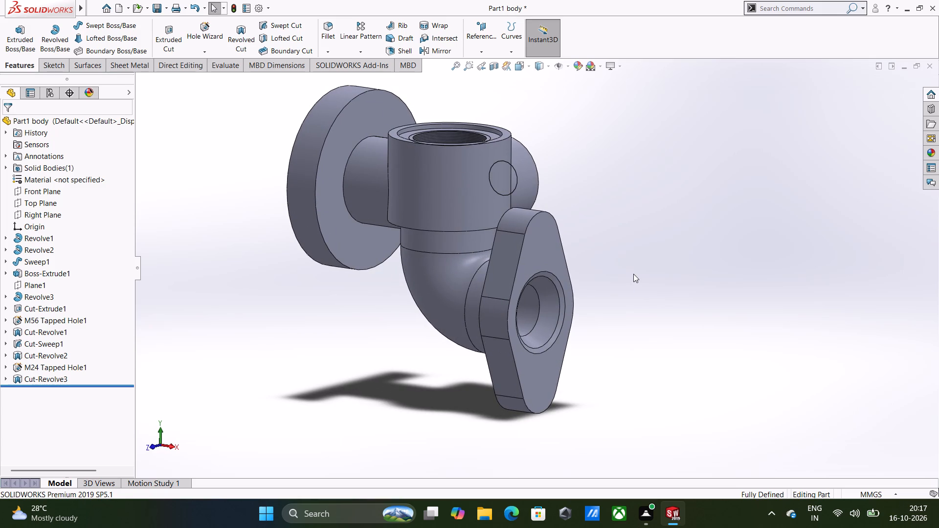
scroll(566, 247, "up", 1)
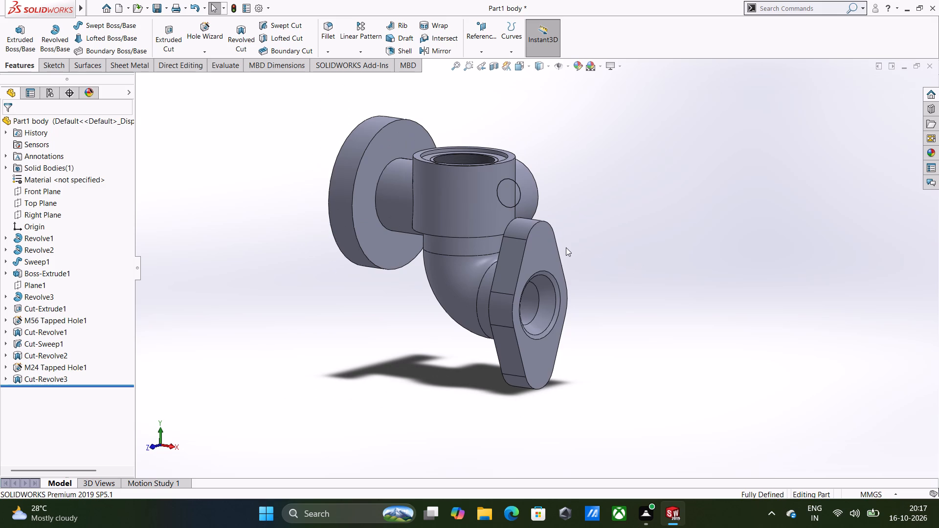
scroll(565, 247, "down", 1)
scroll(560, 249, "up", 2)
scroll(554, 249, "down", 3)
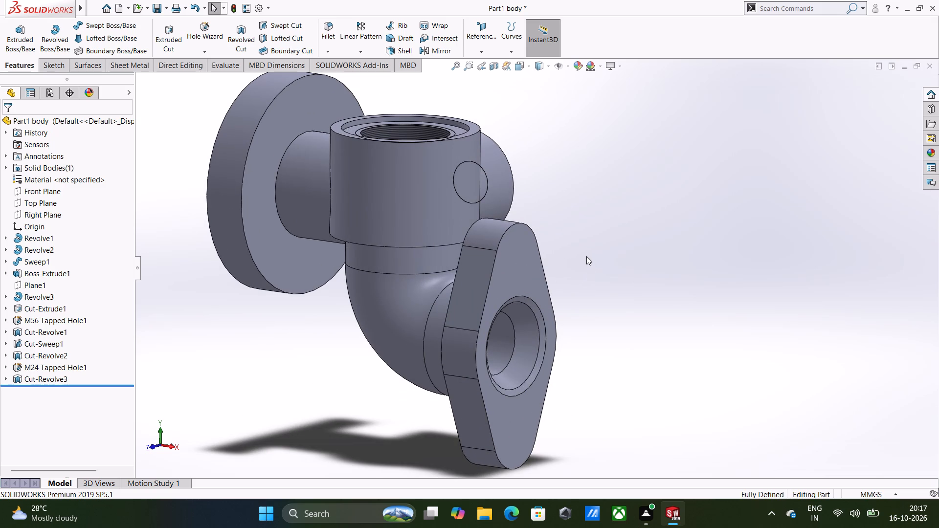
middle_click_drag(593, 254, 544, 252)
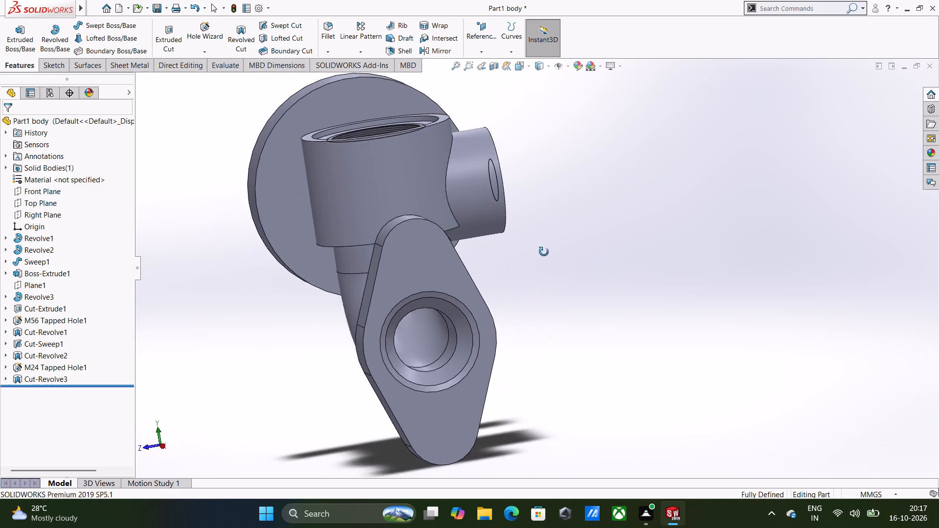
middle_click_drag(544, 252, 620, 259)
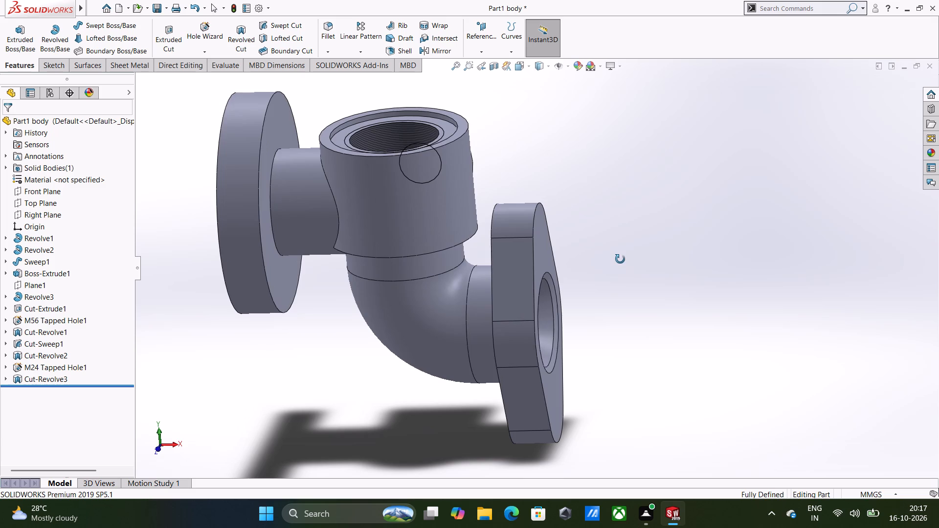
middle_click_drag(620, 259, 501, 300)
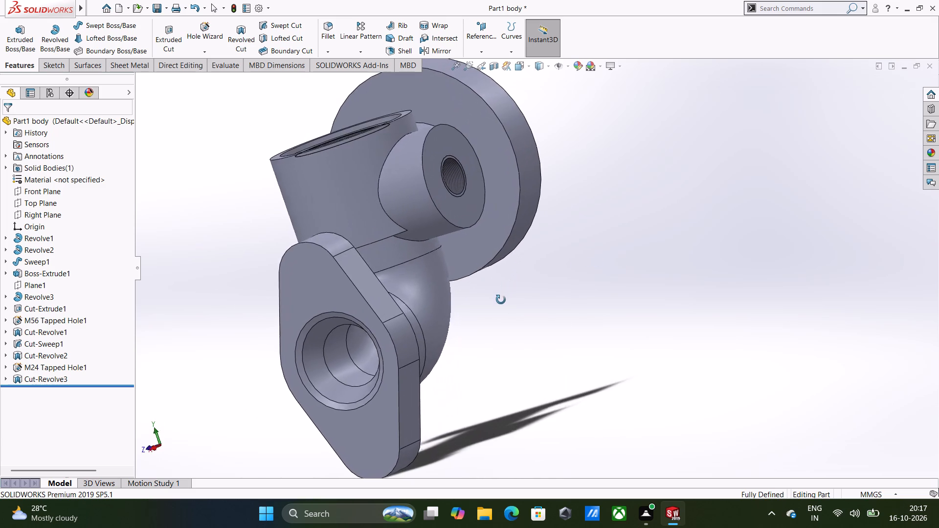
middle_click_drag(501, 300, 562, 305)
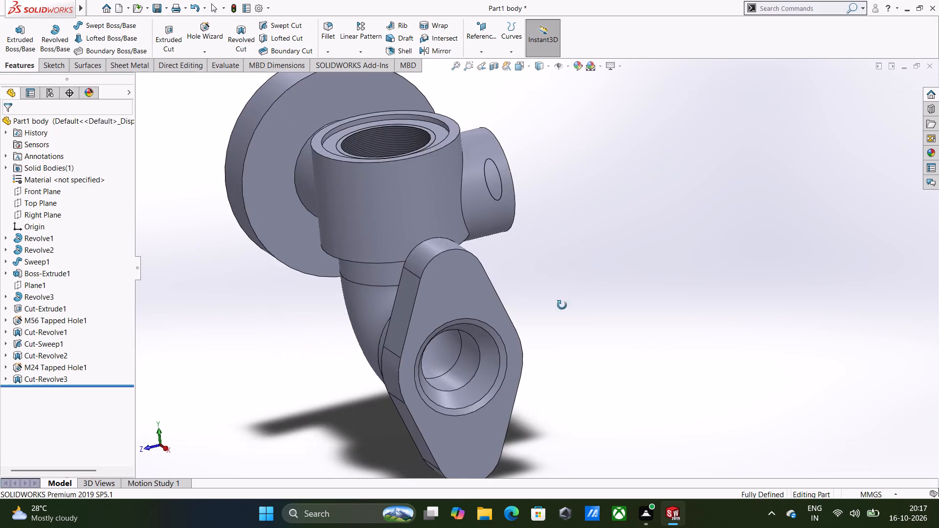
middle_click_drag(562, 305, 580, 287)
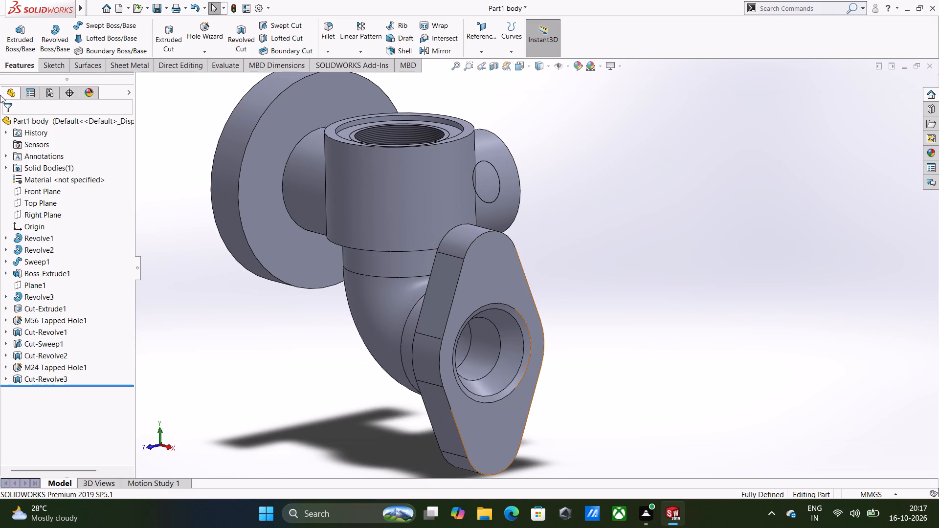
Set up a new ISO straight tapped hole of size M22x2.0 with the Up To Next end condition.
left_click(208, 42)
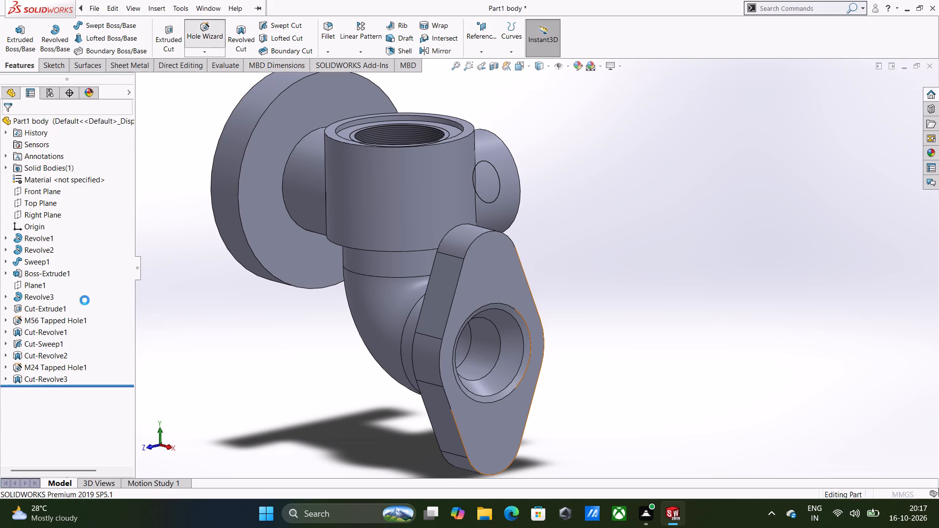
left_click(20, 261)
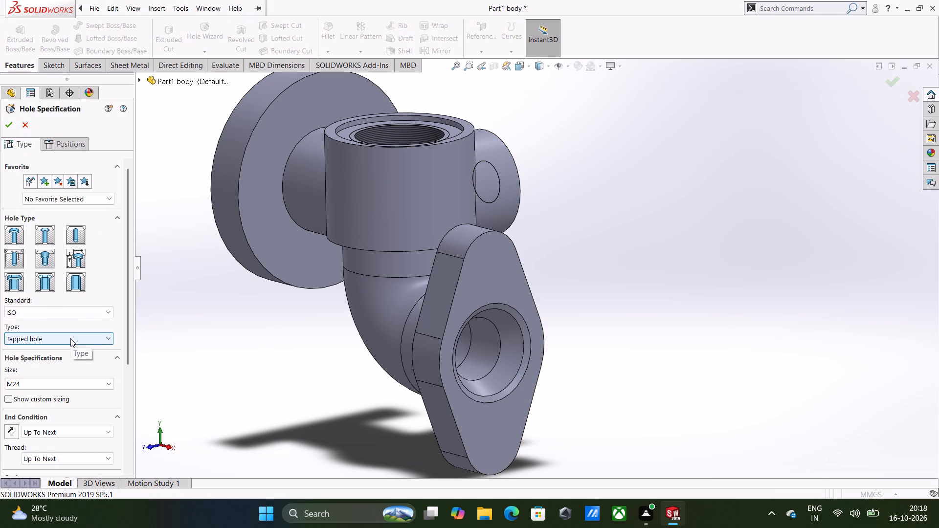
left_click(62, 386)
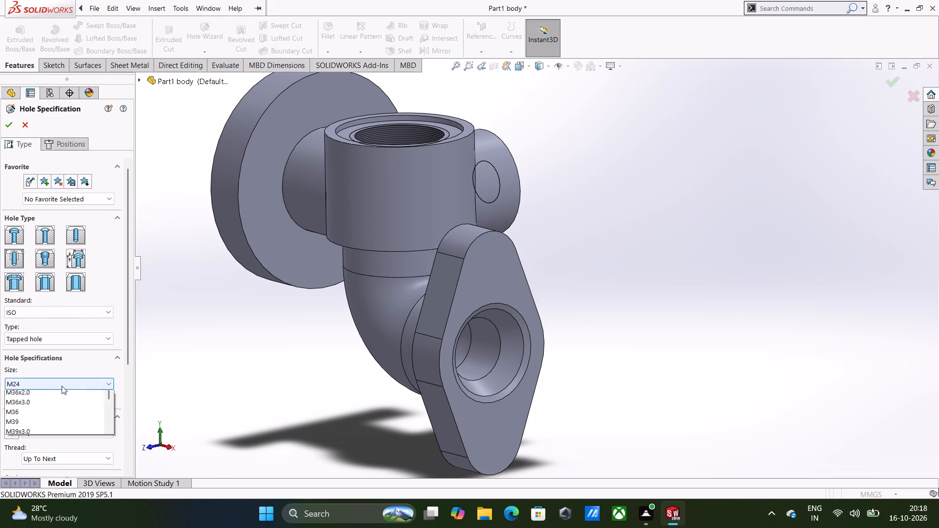
scroll(57, 423, "up", 1)
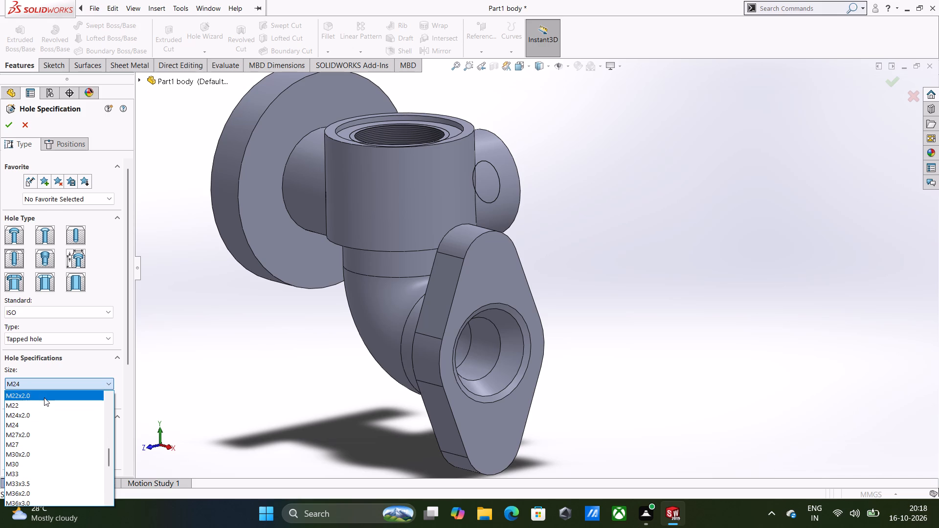
left_click(44, 397)
scroll(74, 423, "down", 1)
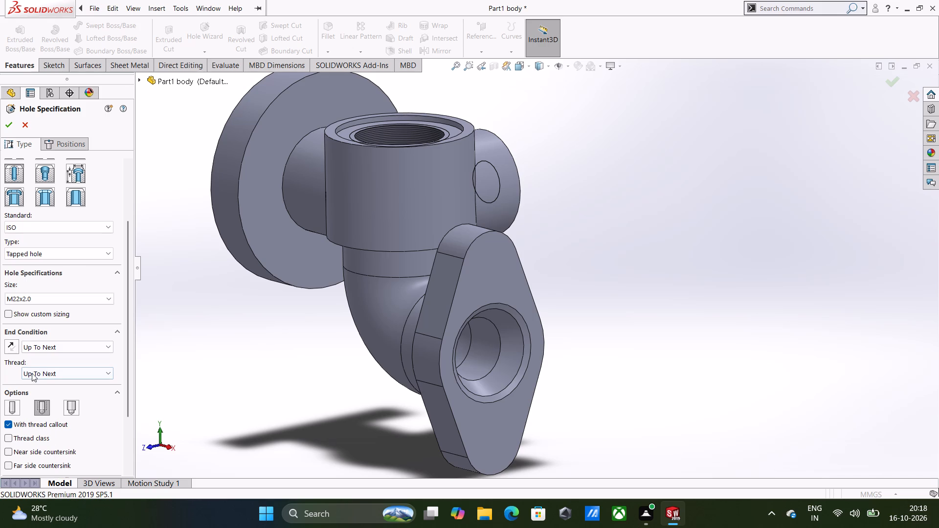
Place the tapped hole on the oval flange's outer face, concentric with its upper rounded end, and create it.
left_click(74, 143)
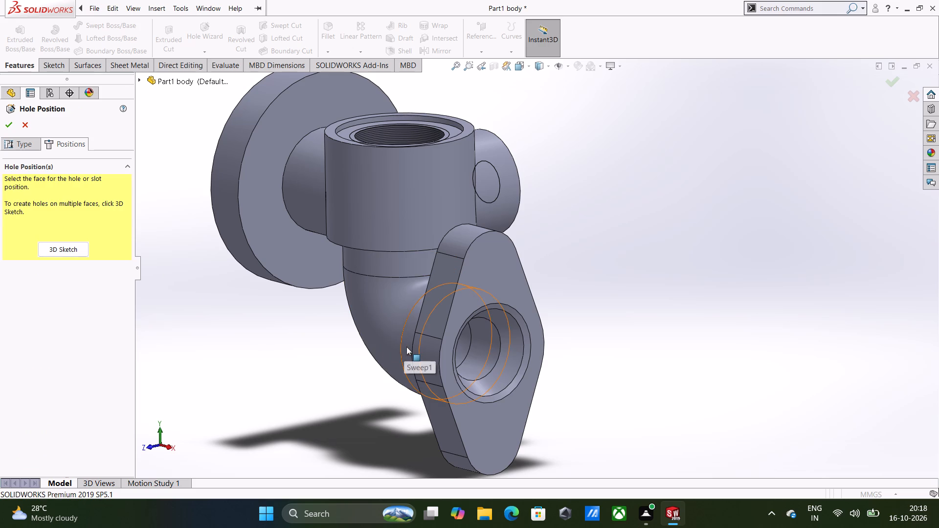
left_click(492, 273)
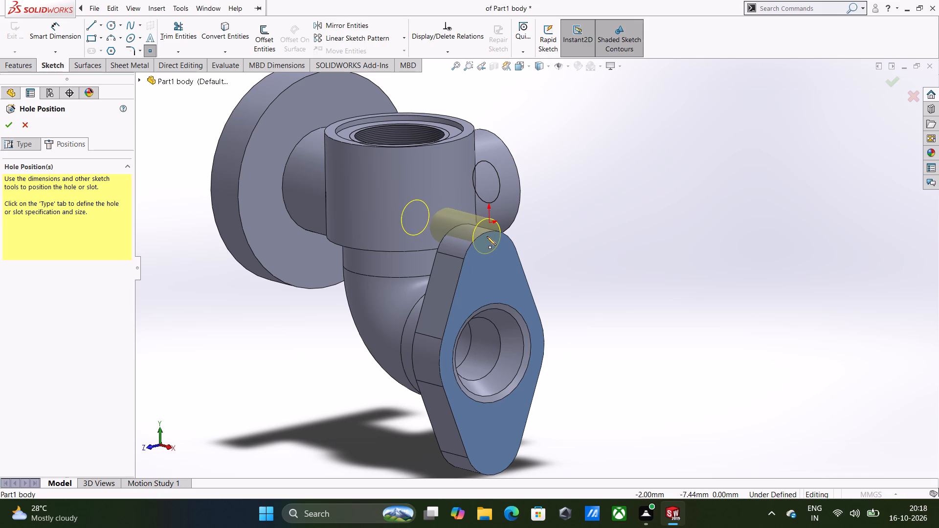
middle_click_drag(482, 248, 425, 230)
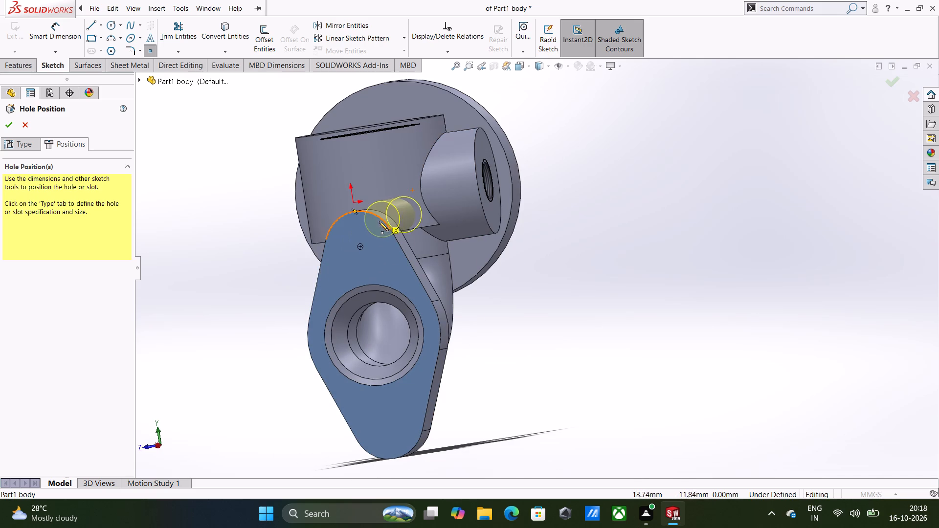
left_click(360, 246)
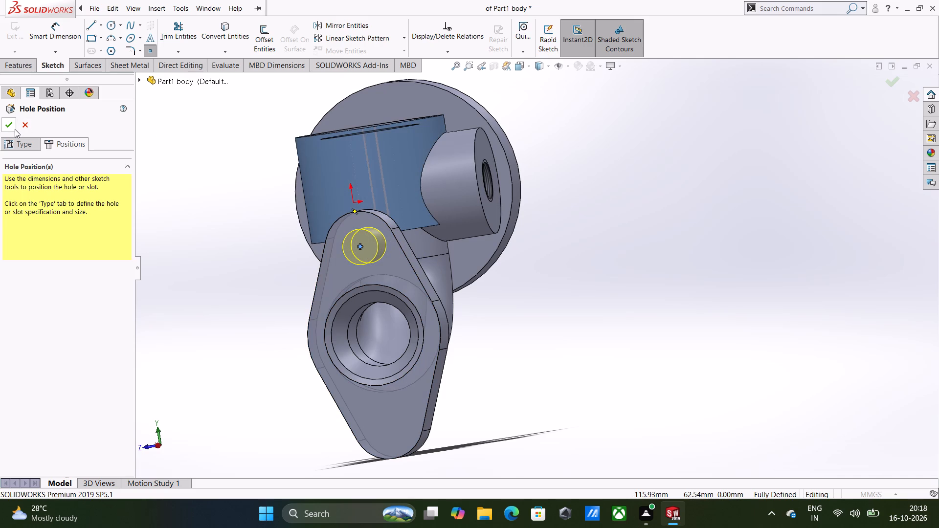
left_click(14, 129)
middle_click_drag(545, 283, 588, 284)
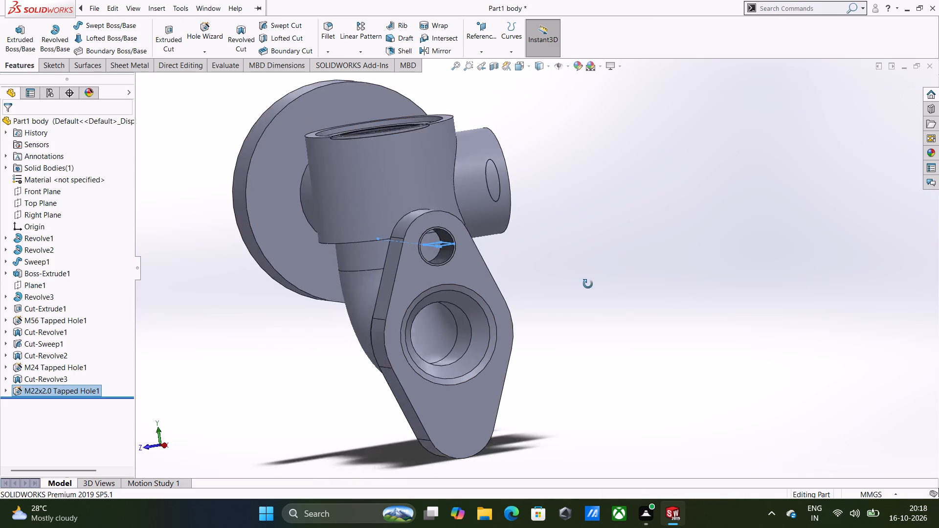
middle_click_drag(588, 284, 620, 291)
left_click(633, 260)
Set up a new ISO straight hole of the Drill sizes type with size Ø20.0.
middle_click_drag(658, 273, 695, 304)
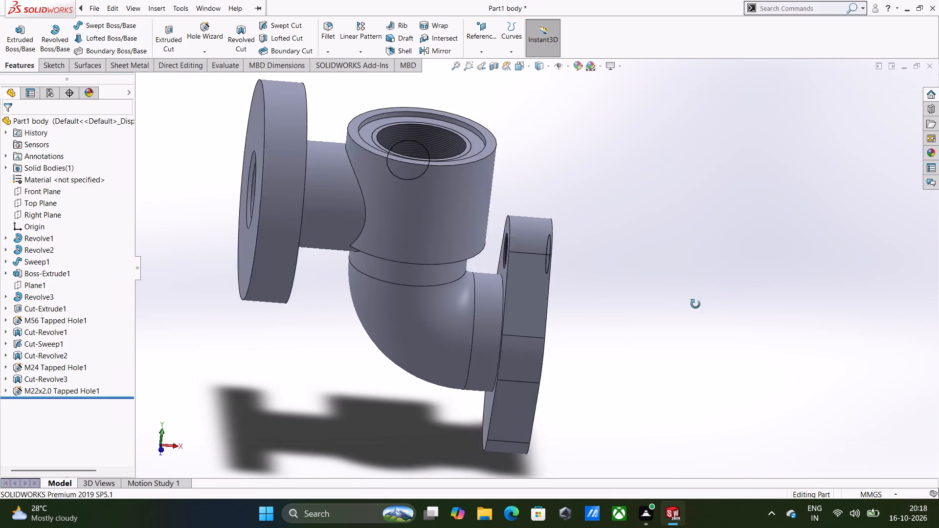
middle_click_drag(695, 304, 688, 305)
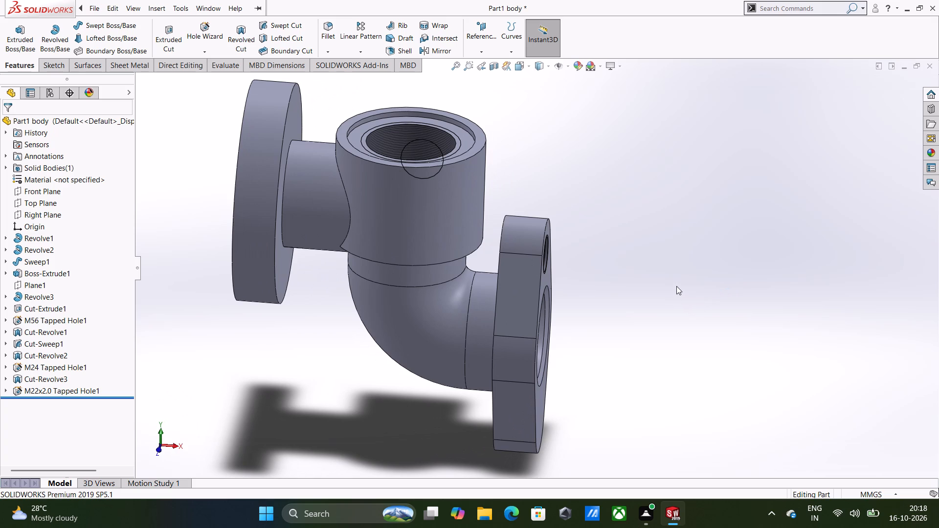
middle_click_drag(599, 353, 545, 328)
left_click(531, 396)
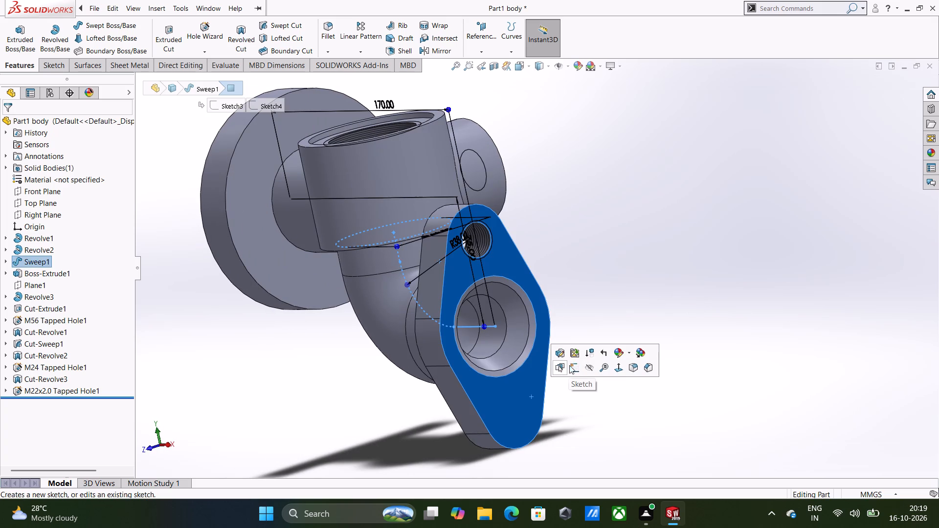
left_click(189, 218)
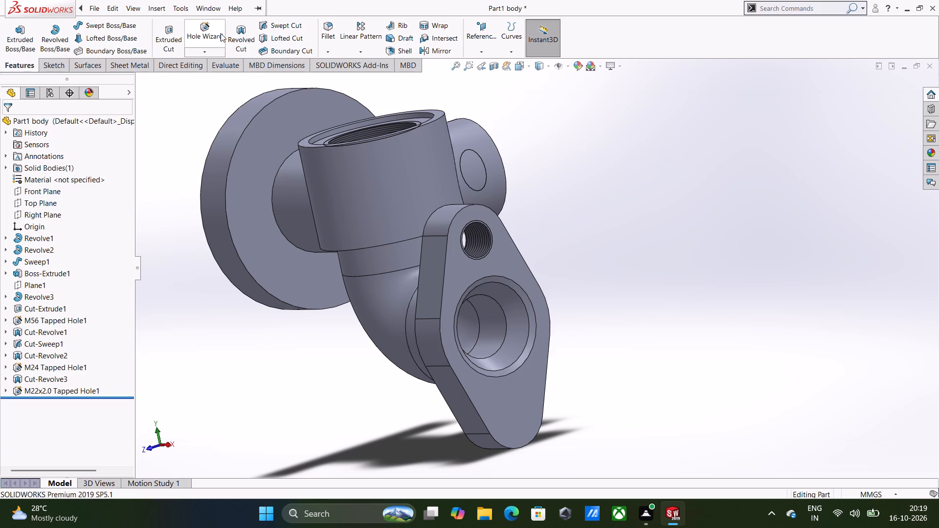
left_click(198, 30)
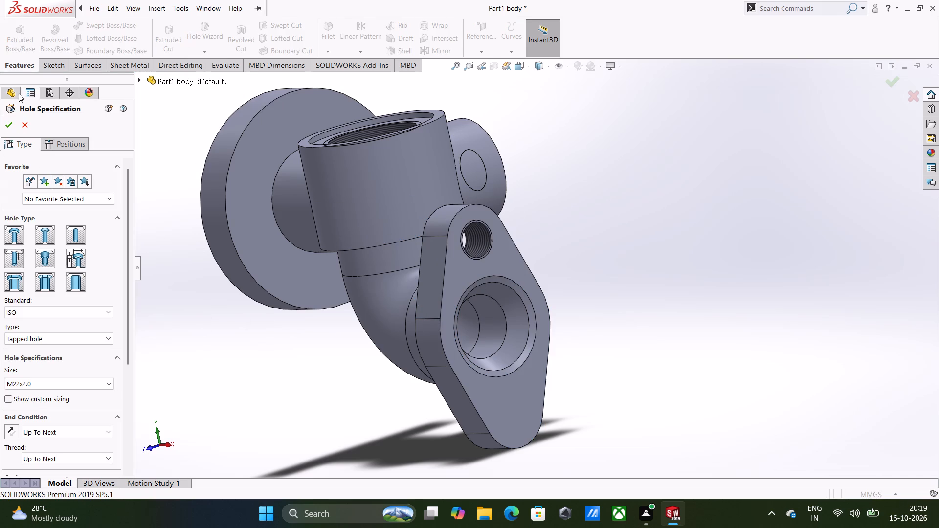
left_click(80, 235)
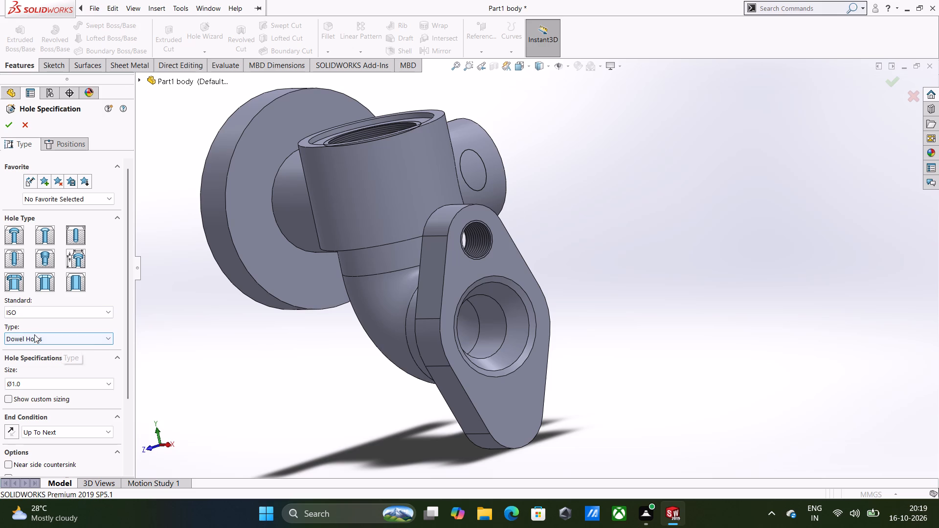
left_click(49, 337)
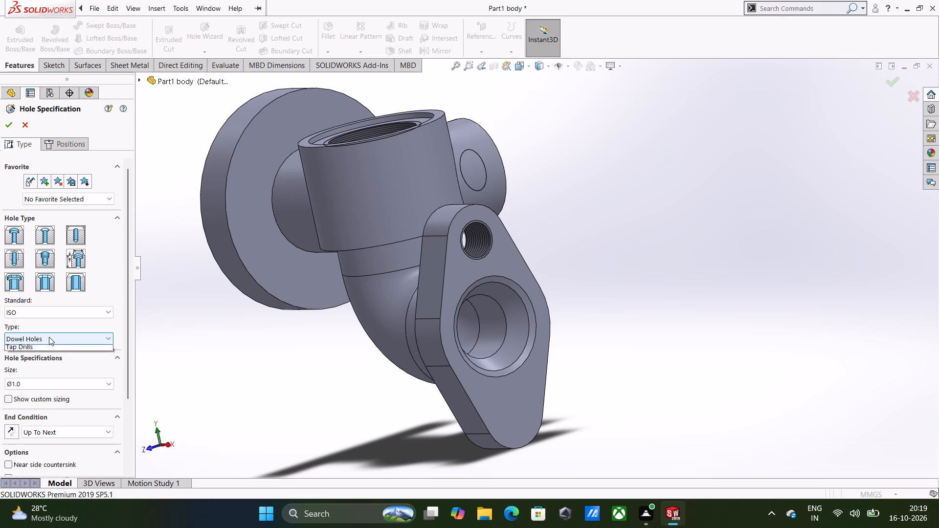
left_click(44, 354)
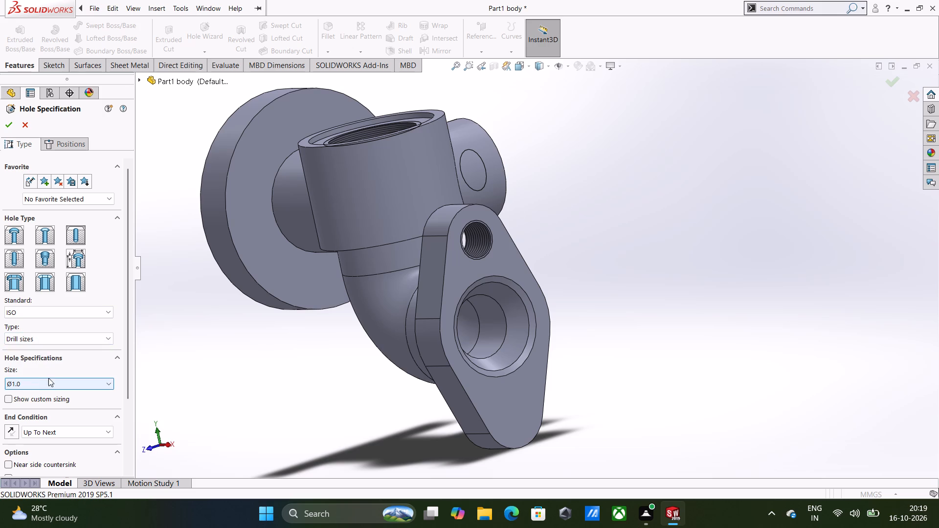
left_click(53, 383)
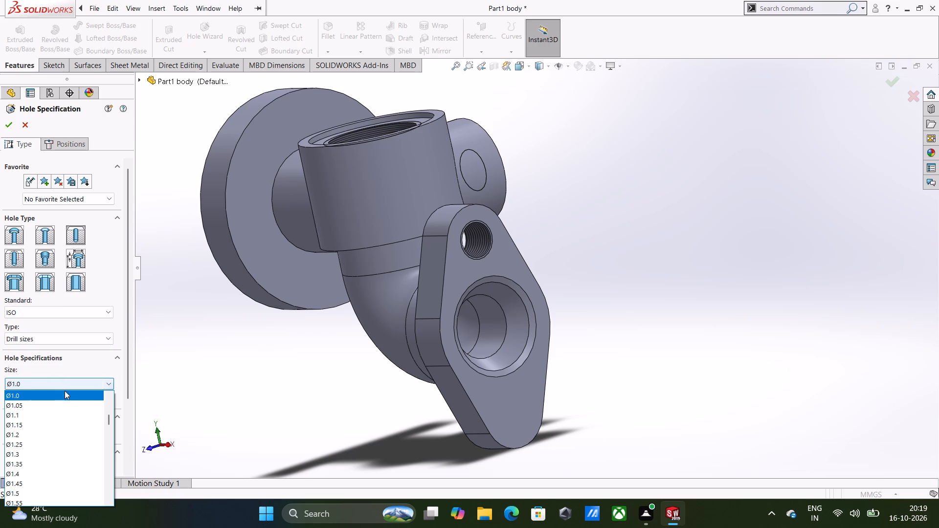
scroll(66, 461, "down", 7)
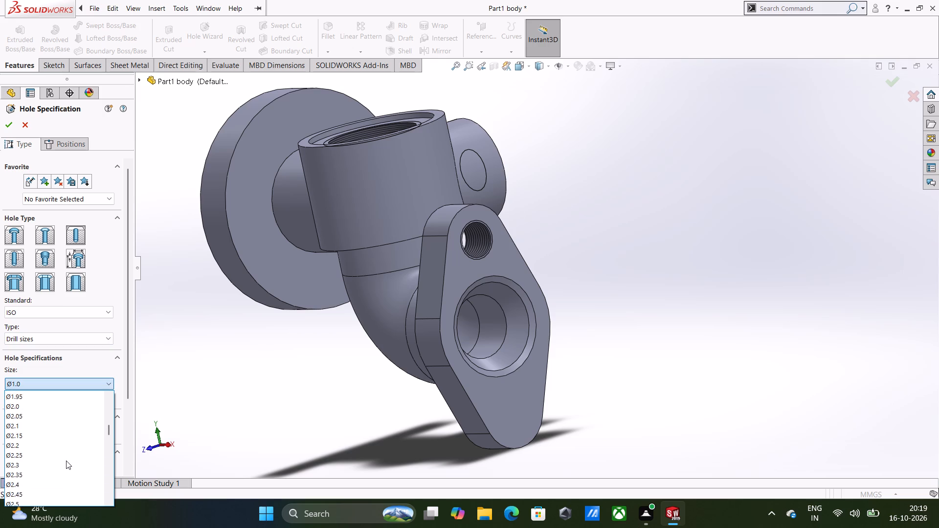
scroll(66, 461, "down", 1)
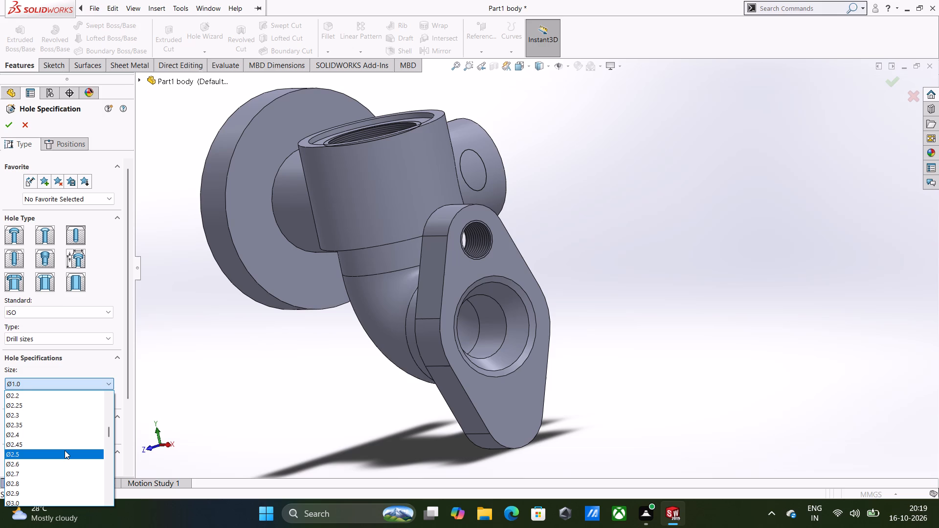
scroll(32, 457, "down", 17)
scroll(34, 460, "down", 13)
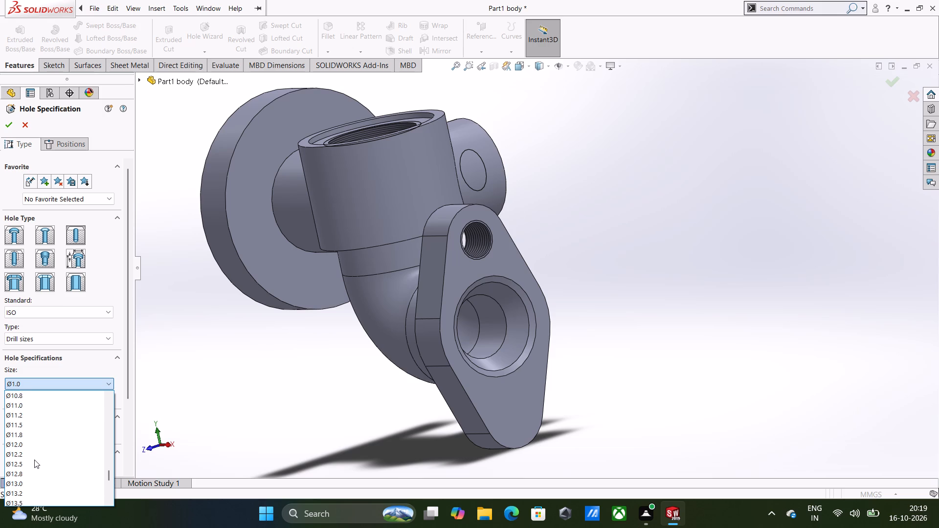
scroll(34, 460, "down", 9)
scroll(34, 451, "up", 4)
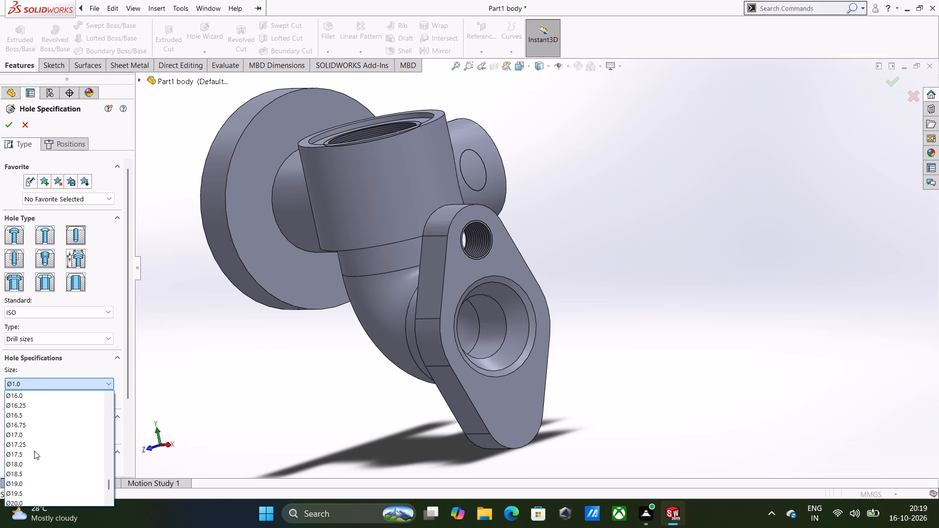
scroll(34, 451, "down", 3)
left_click(29, 418)
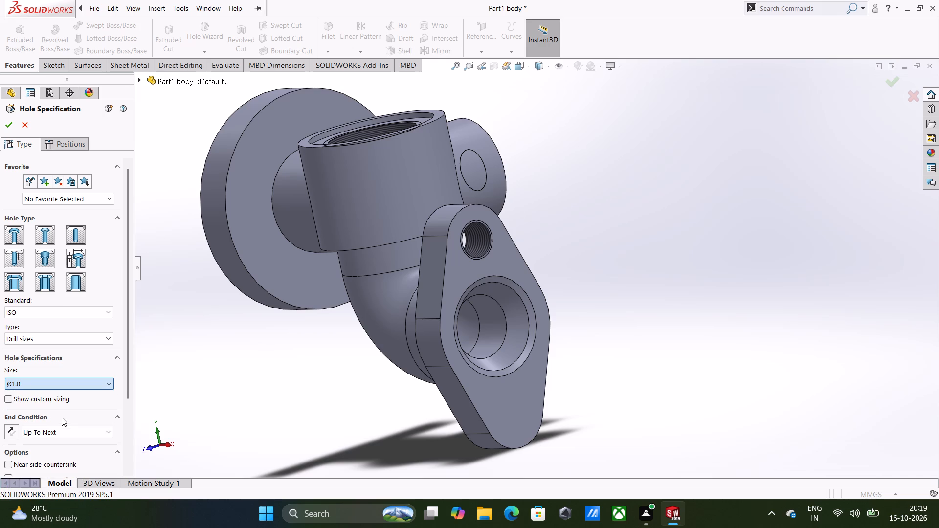
Set the Ø20.0 hole's end condition to Up To Next.
scroll(62, 431, "down", 3)
scroll(66, 426, "up", 1)
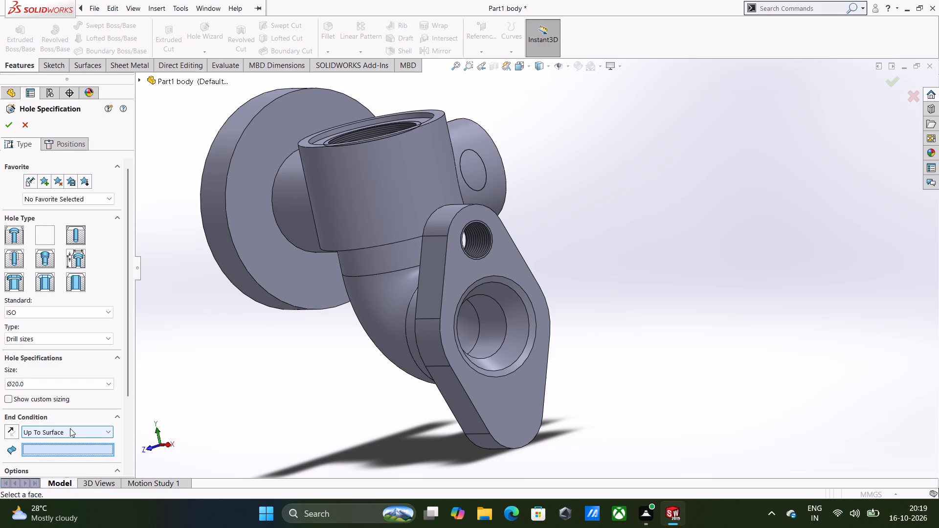
left_click(74, 428)
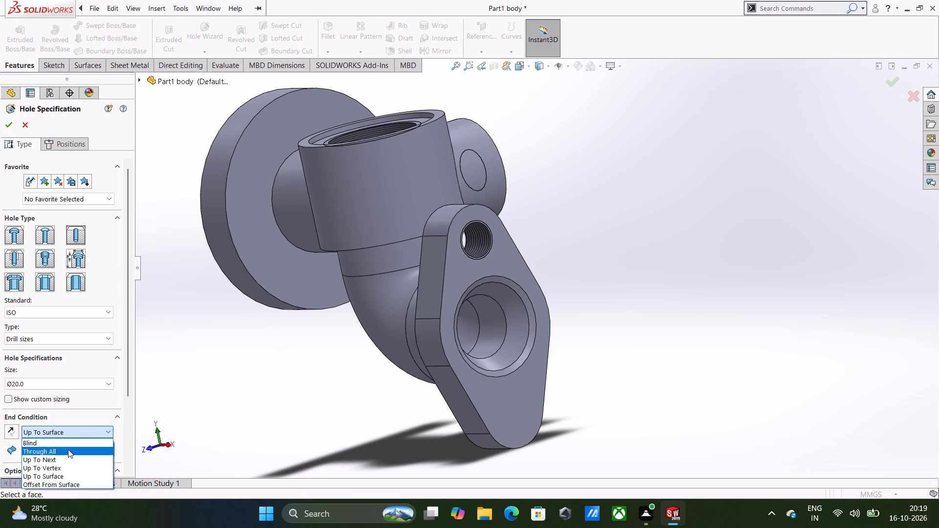
left_click(68, 458)
scroll(122, 379, "down", 2)
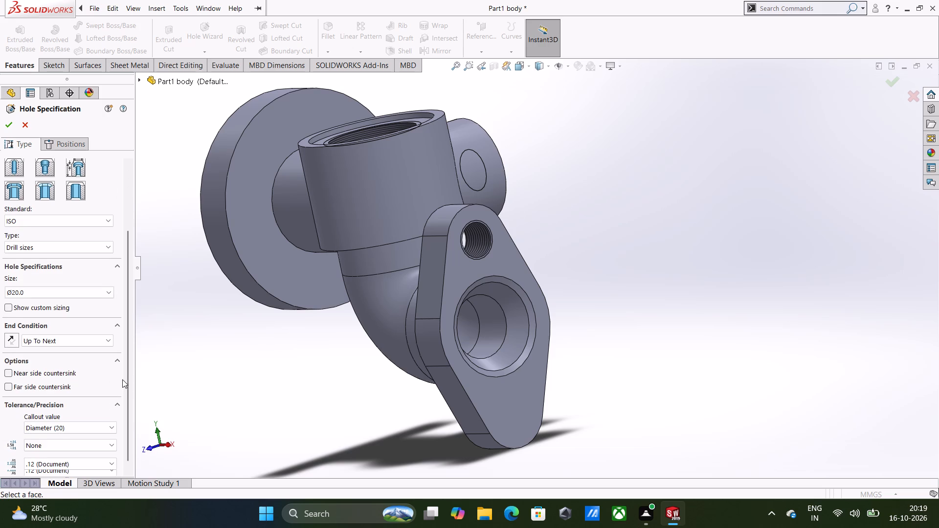
scroll(122, 379, "down", 1)
Place the Ø20.0 hole on the oval flange's outer face, concentric with its lower rounded end, and create it.
left_click(82, 142)
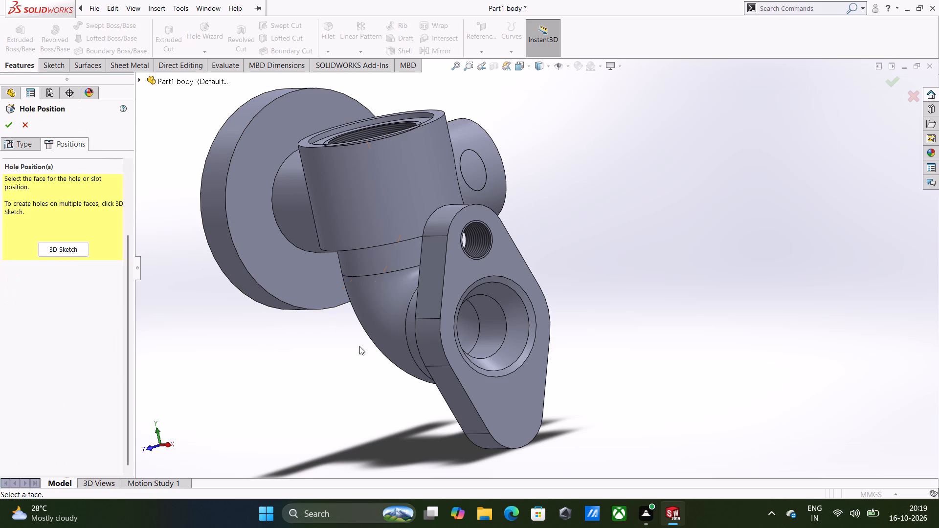
left_click(512, 408)
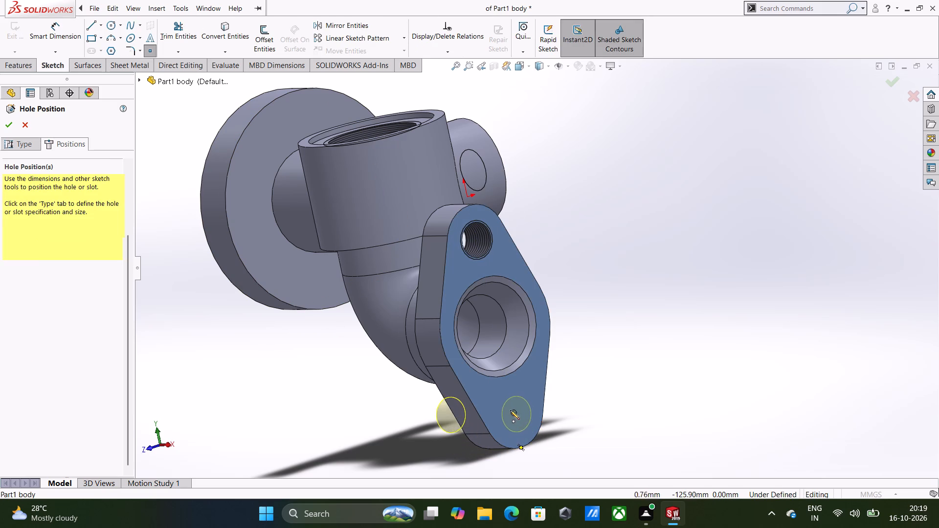
left_click(514, 413)
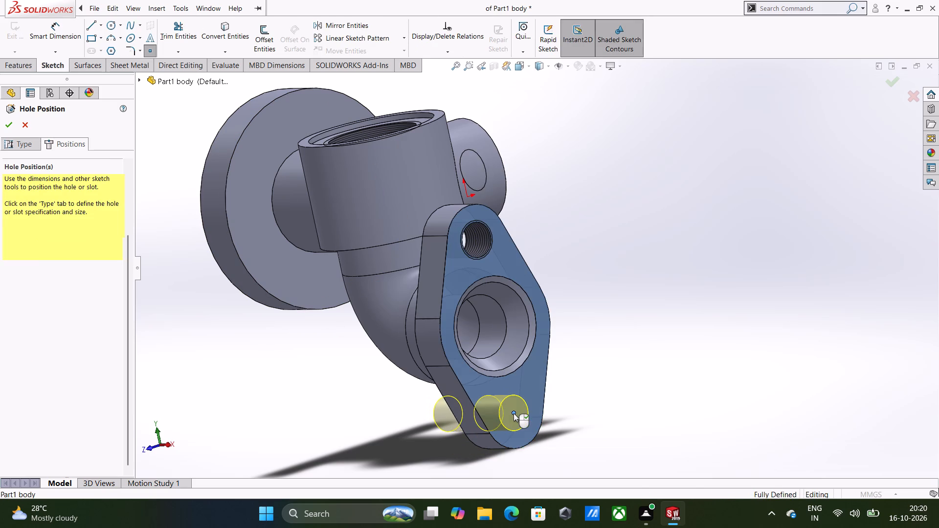
right_click(515, 412)
left_click(628, 385)
Examine the whole body and both oval flange bolt holes from several angles.
middle_click_drag(663, 387, 678, 384)
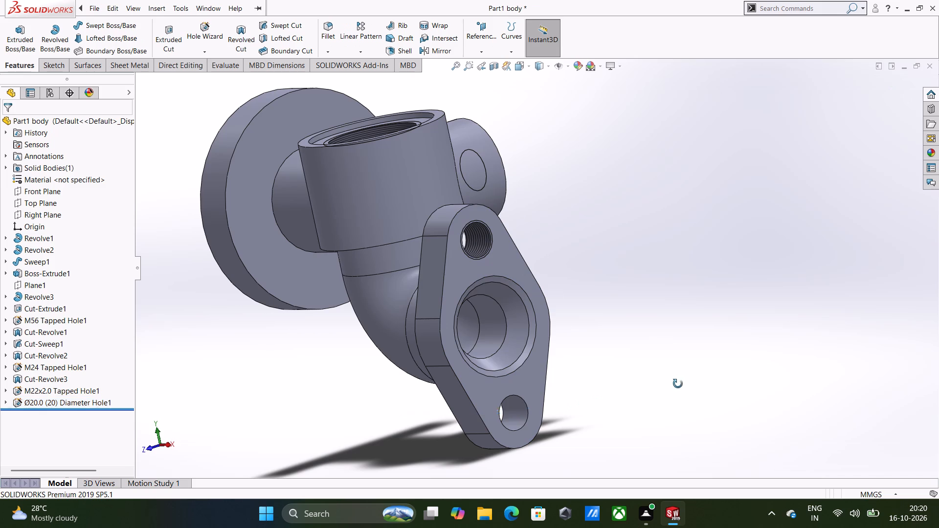
middle_click_drag(678, 384, 711, 381)
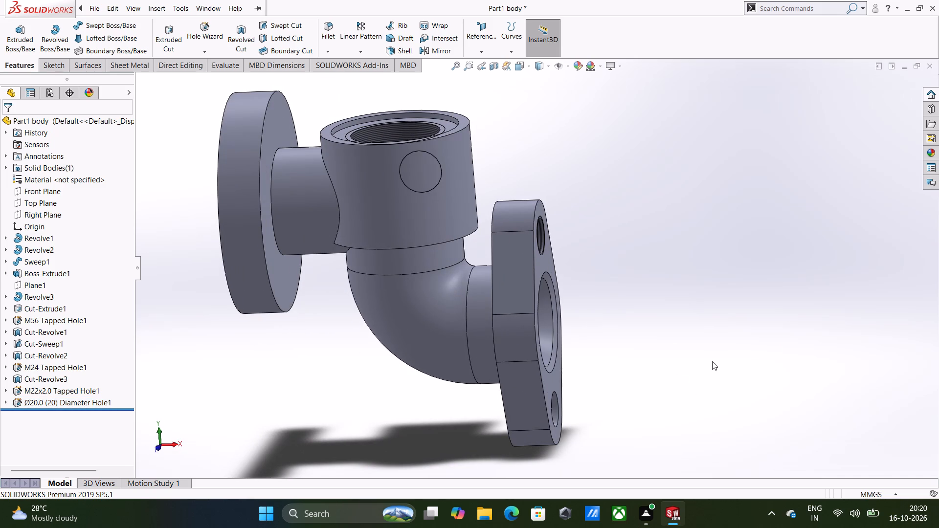
scroll(695, 335, "down", 1)
scroll(695, 335, "up", 3)
scroll(648, 309, "up", 1)
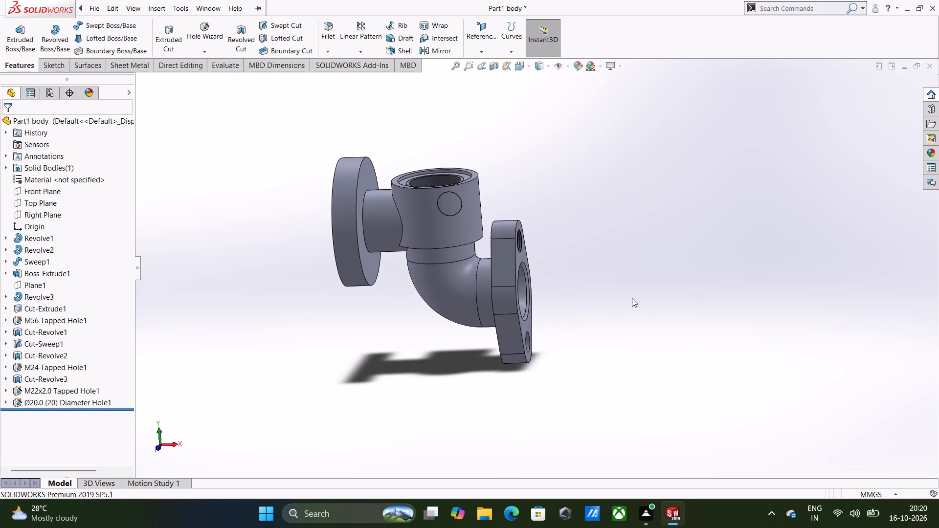
scroll(582, 214, "up", 1)
middle_click_drag(576, 209, 530, 236)
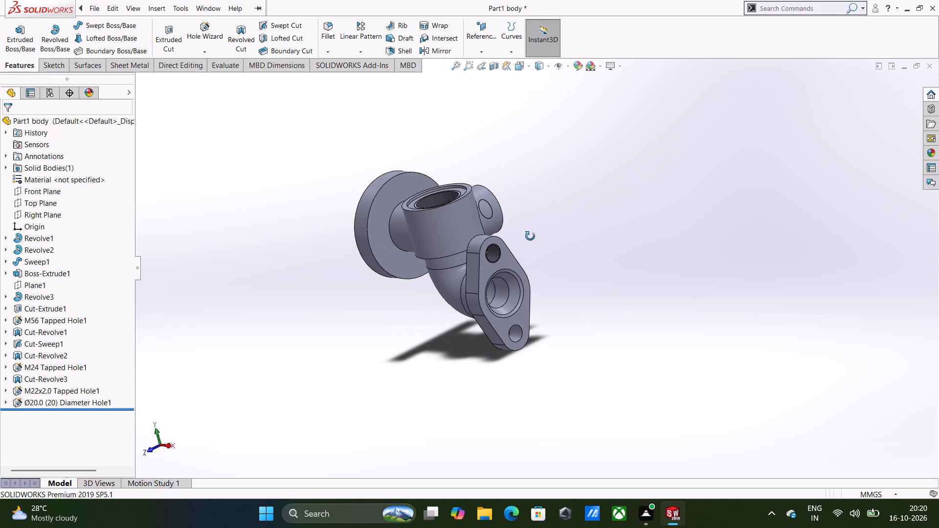
middle_click_drag(530, 236, 529, 244)
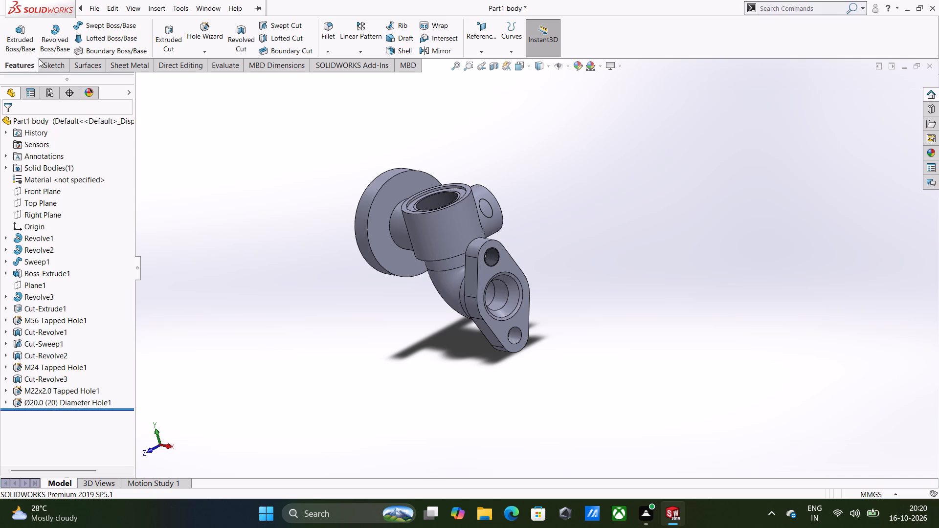
Chamfer the mouth edges of the M22, M56 and M24 threaded holes with a 2 mm distance at 45 degrees.
left_click(66, 64)
left_click(9, 67)
left_click(322, 52)
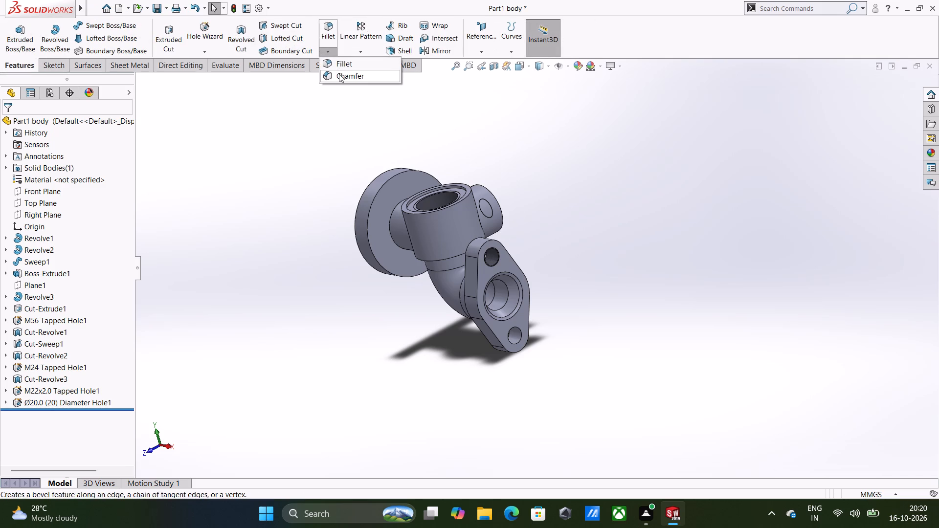
left_click(339, 75)
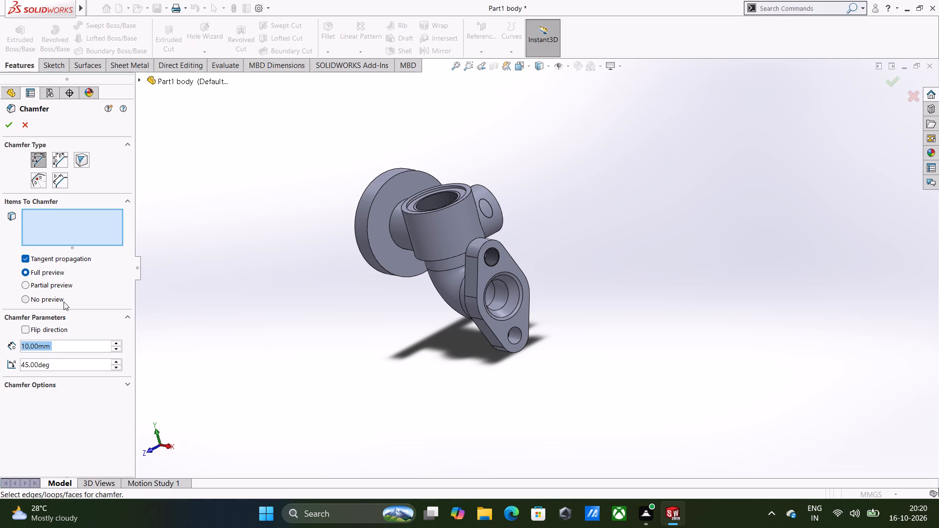
key("2")
key("Return")
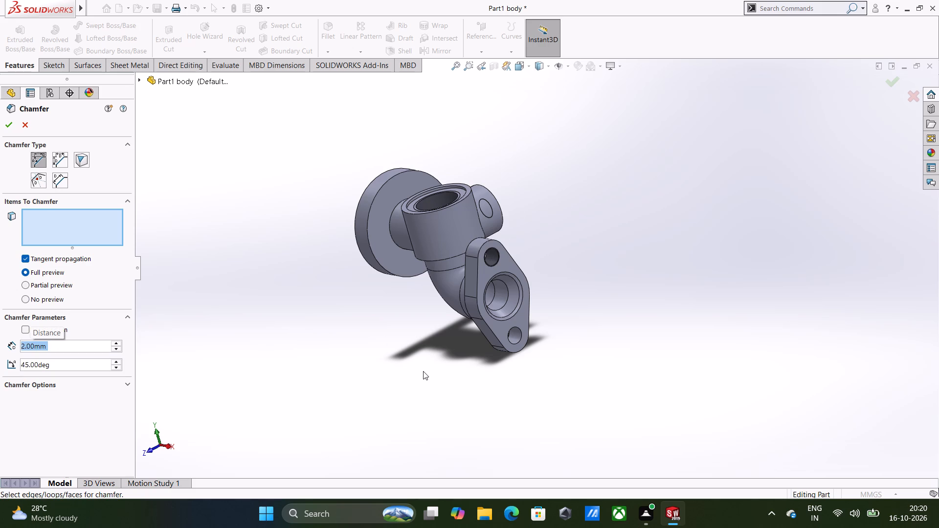
scroll(495, 267, "up", 3)
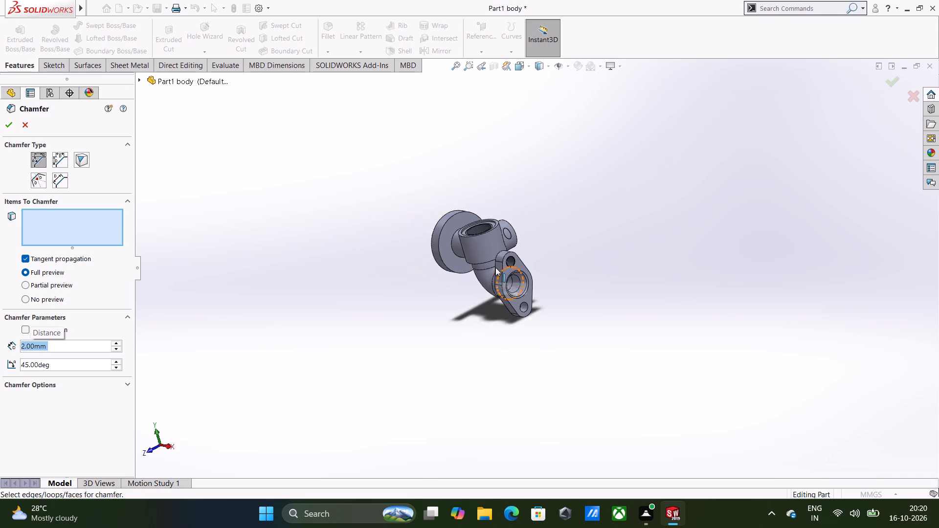
scroll(495, 267, "down", 8)
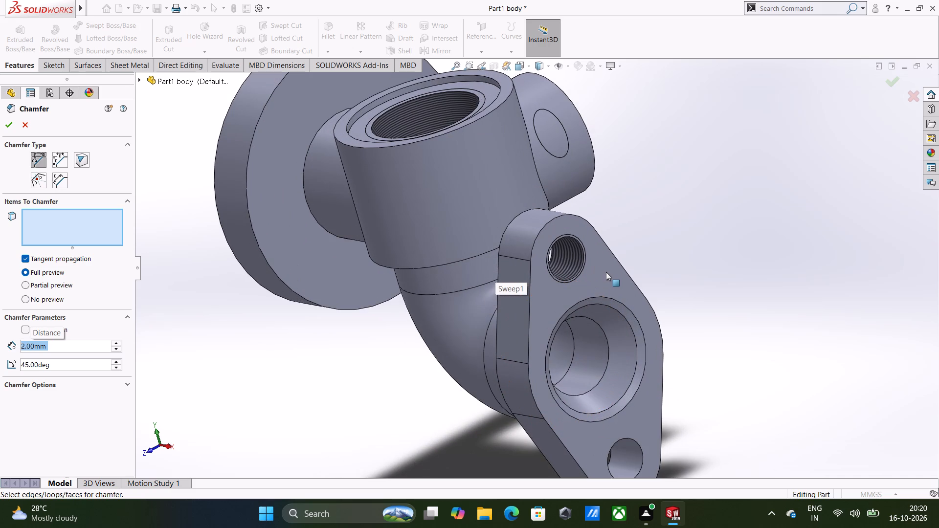
left_click(582, 266)
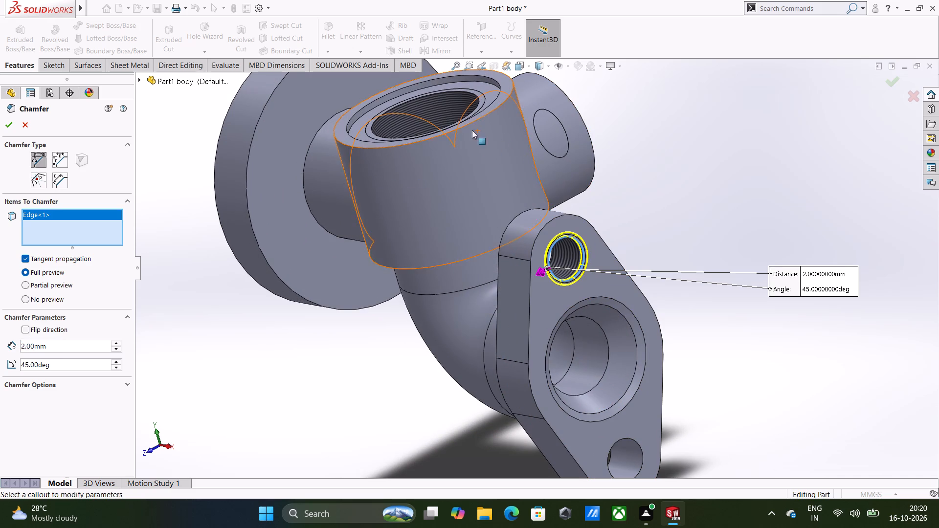
left_click(458, 92)
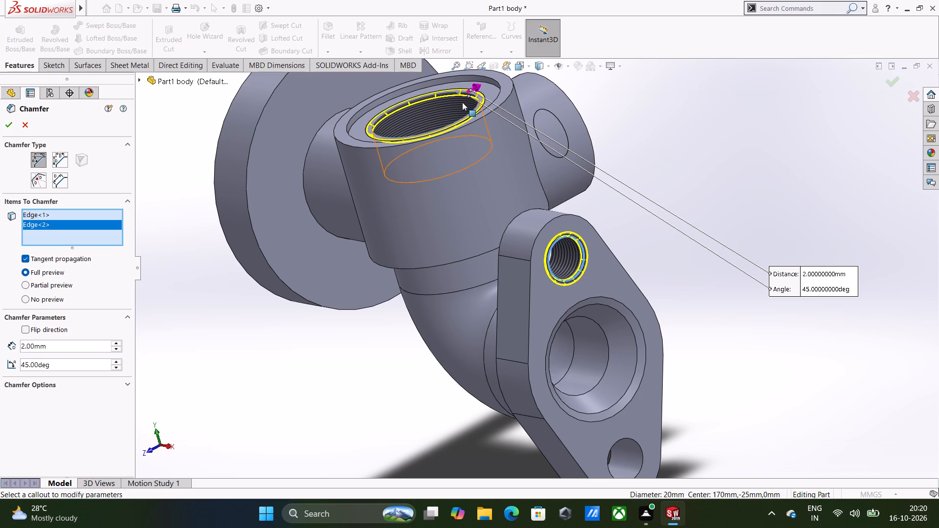
middle_click_drag(555, 125, 546, 128)
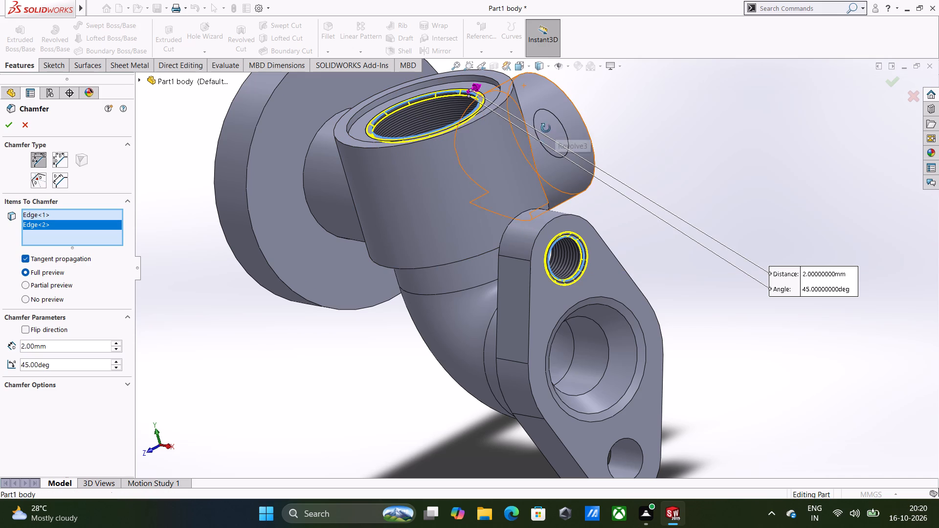
middle_click_drag(546, 128, 460, 164)
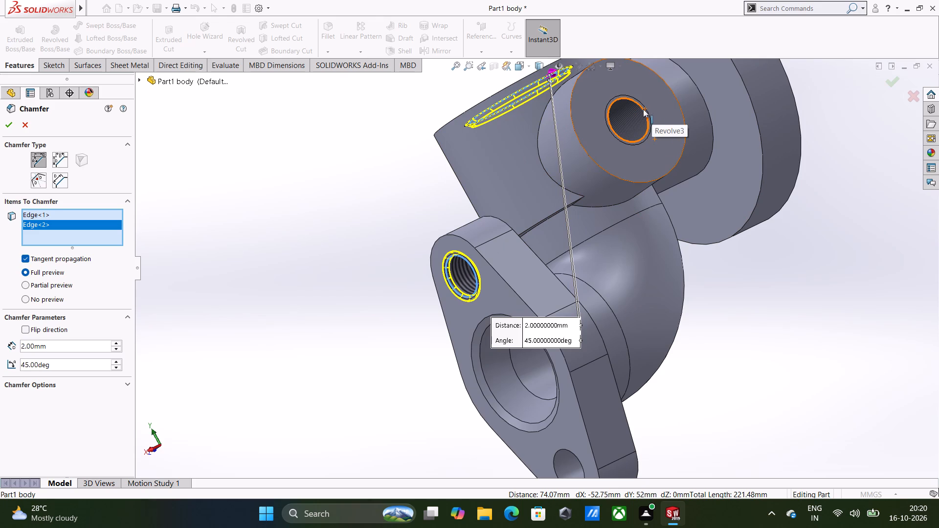
left_click(641, 109)
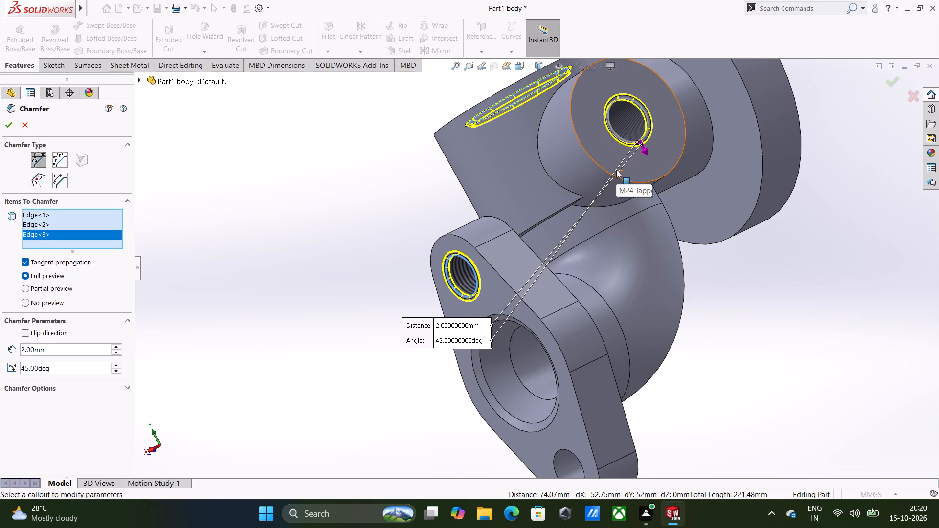
scroll(621, 167, "down", 2)
scroll(623, 166, "up", 3)
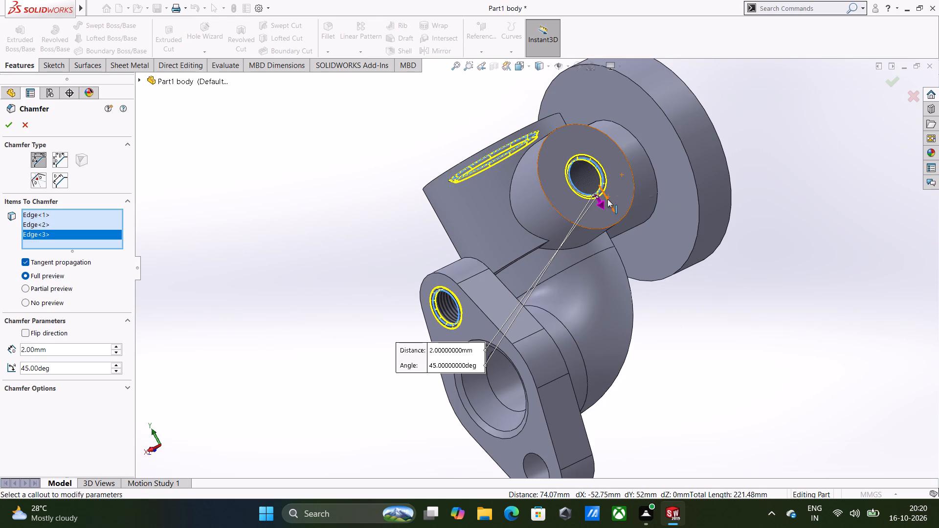
middle_click_drag(607, 199, 654, 184)
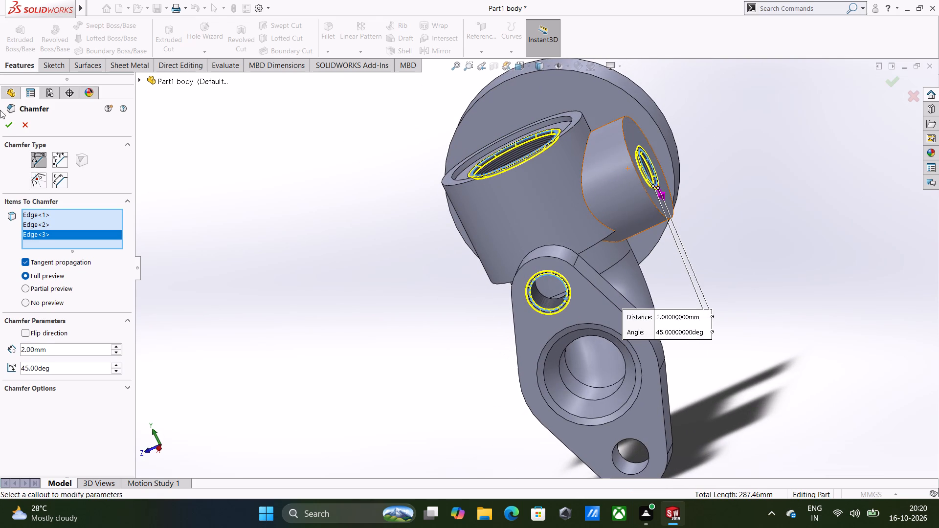
left_click(3, 127)
left_click(341, 237)
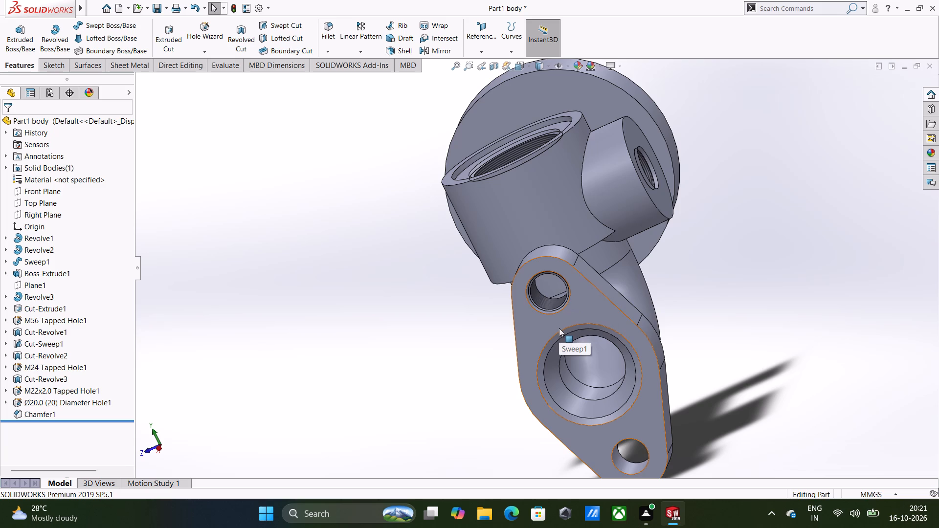
Start a new sketch on the body-side face of the large round flange and orient the view normal to it.
middle_click_drag(562, 279, 709, 221)
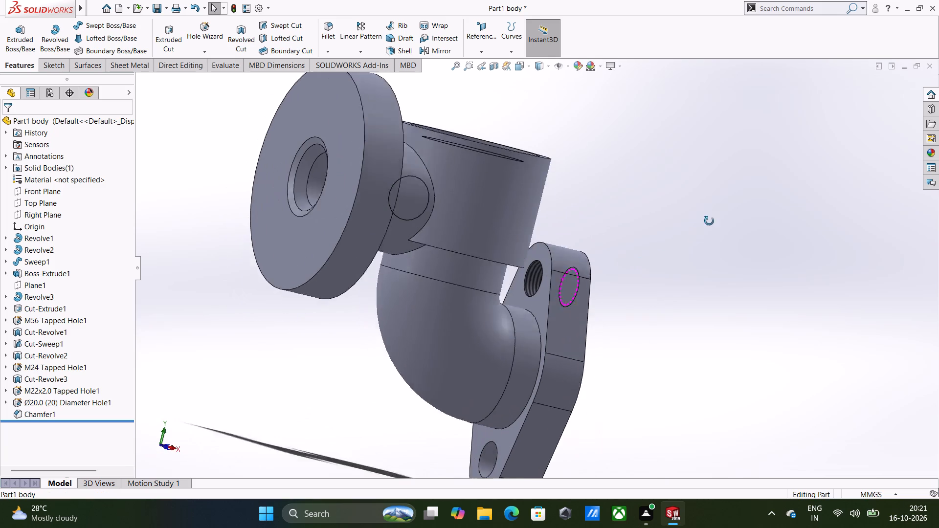
middle_click_drag(709, 221, 712, 219)
middle_click_drag(528, 177, 599, 268)
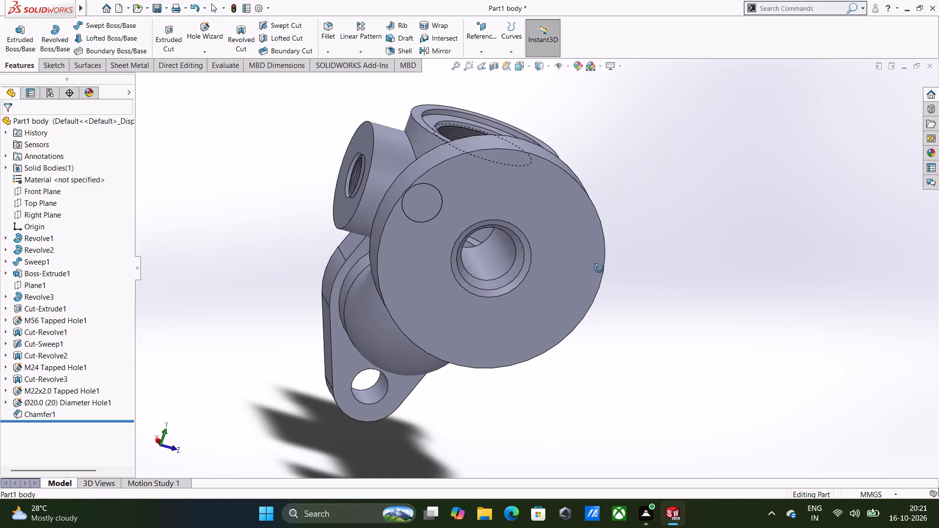
middle_click_drag(599, 268, 580, 238)
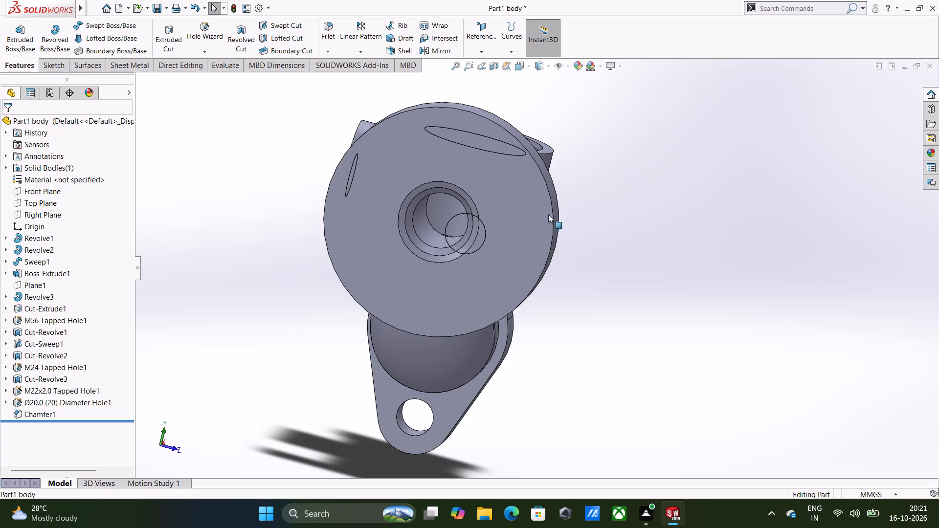
middle_click_drag(506, 203, 353, 229)
left_click(281, 278)
left_click(329, 254)
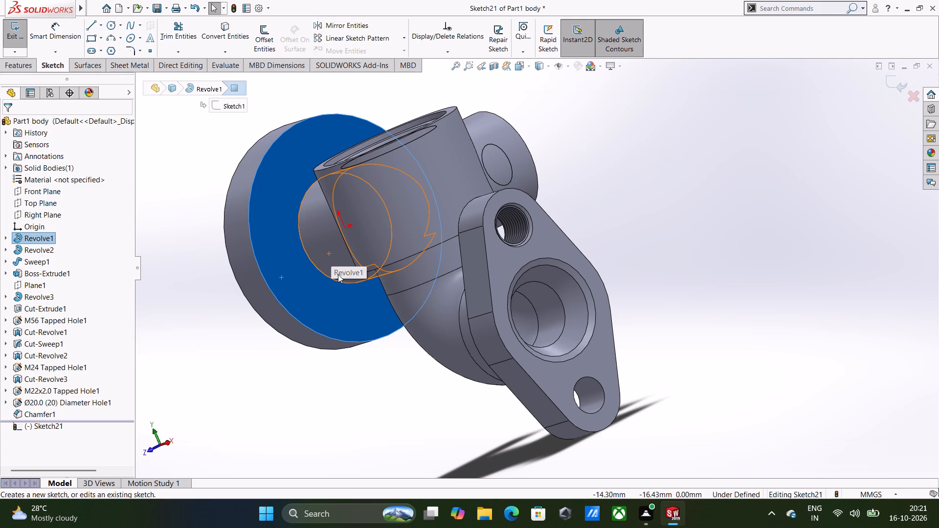
key("ctrl+8")
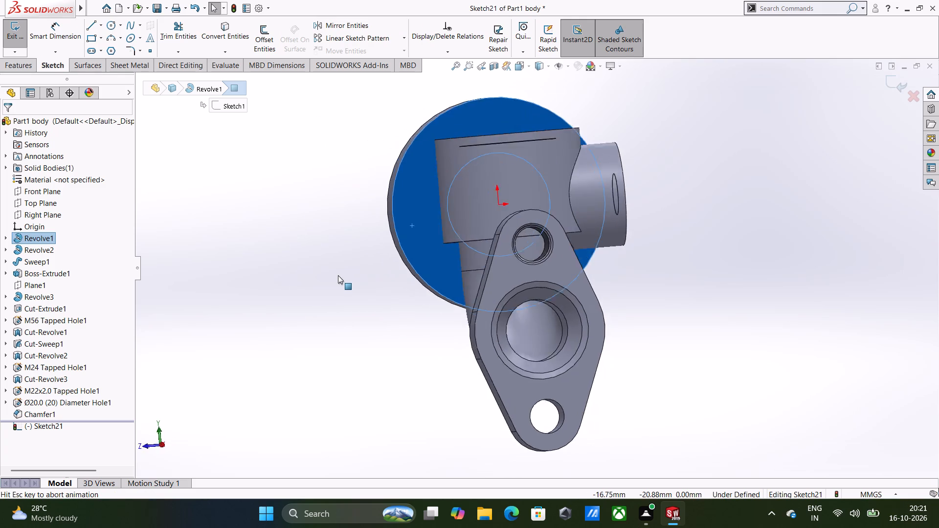
key("ctrl+8")
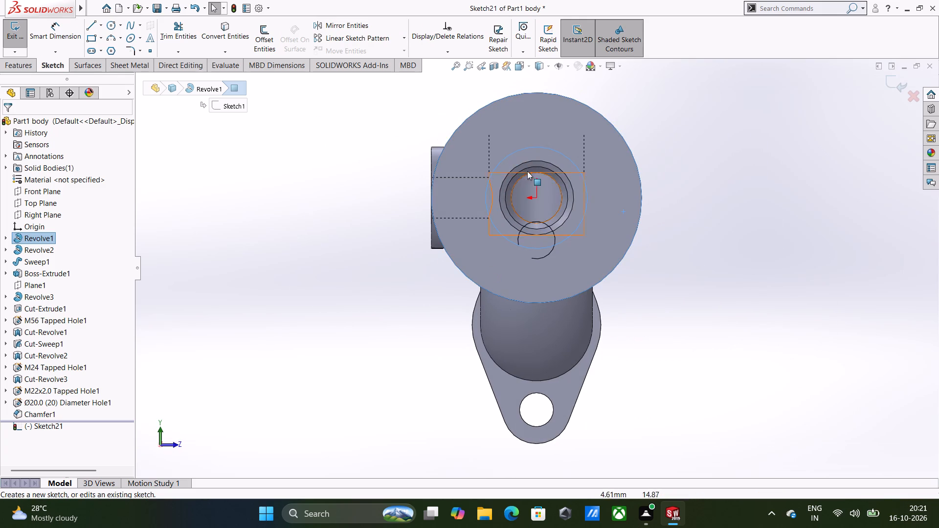
Sketch an origin-centred circle of about 47.6 mm radius and a small circle of about 8.6 mm radius on its lowest point.
right_click_drag(724, 231, 831, 244)
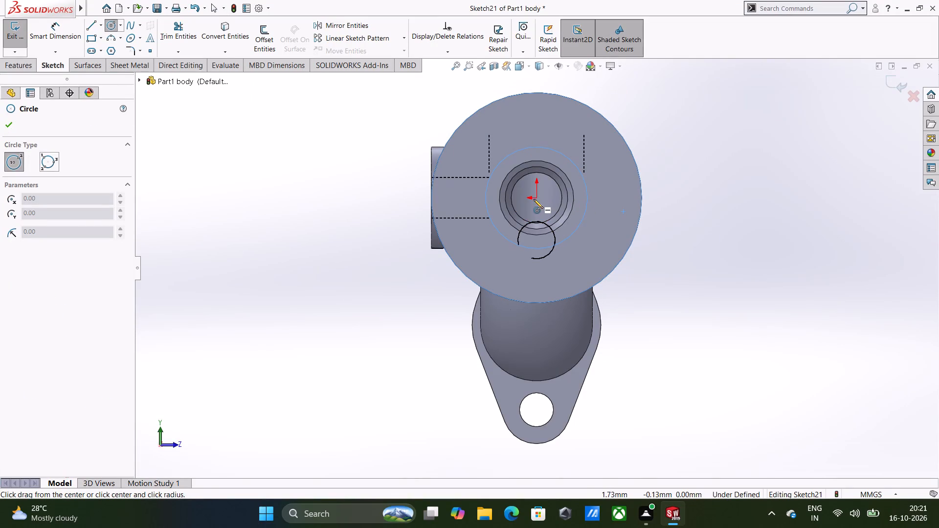
left_click(537, 199)
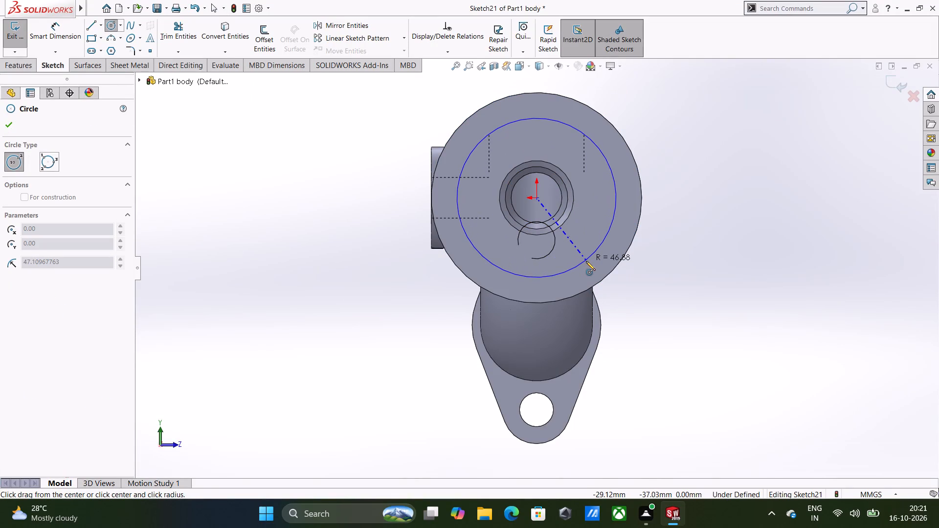
left_click(586, 262)
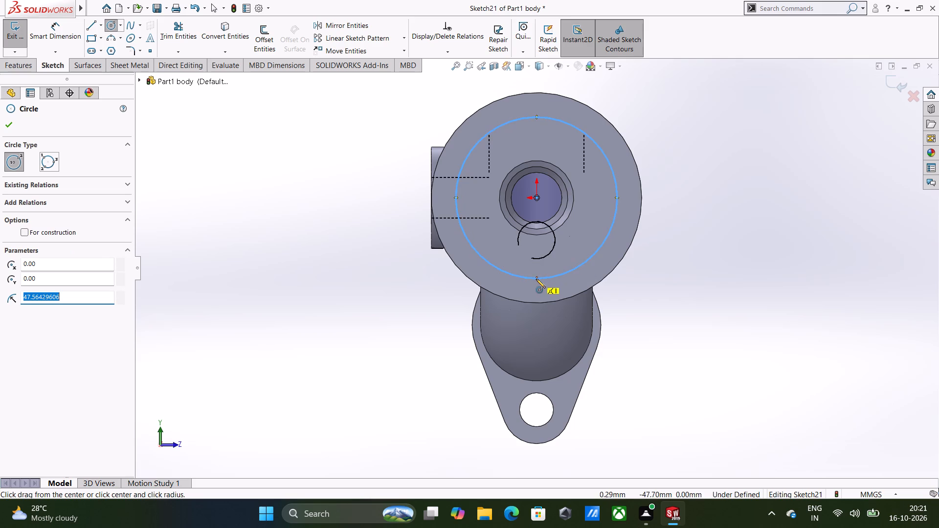
left_click(536, 279)
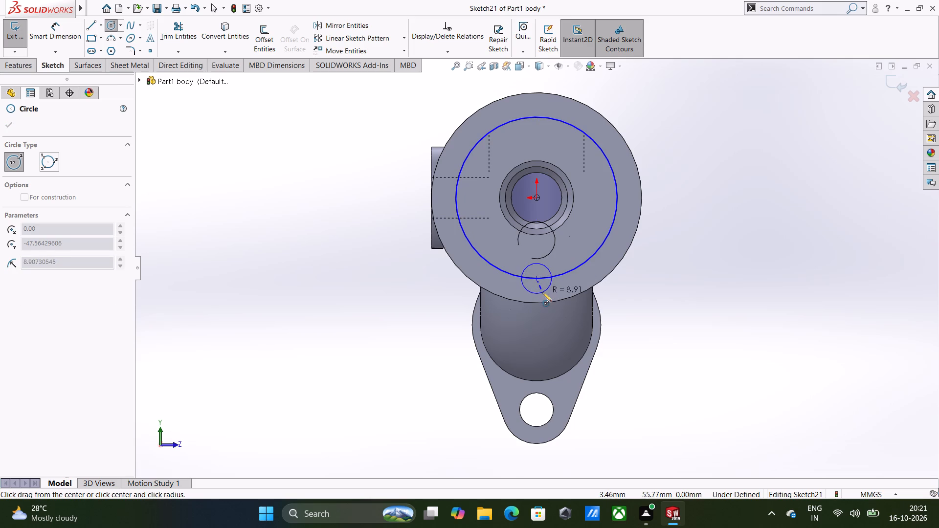
left_click(542, 292)
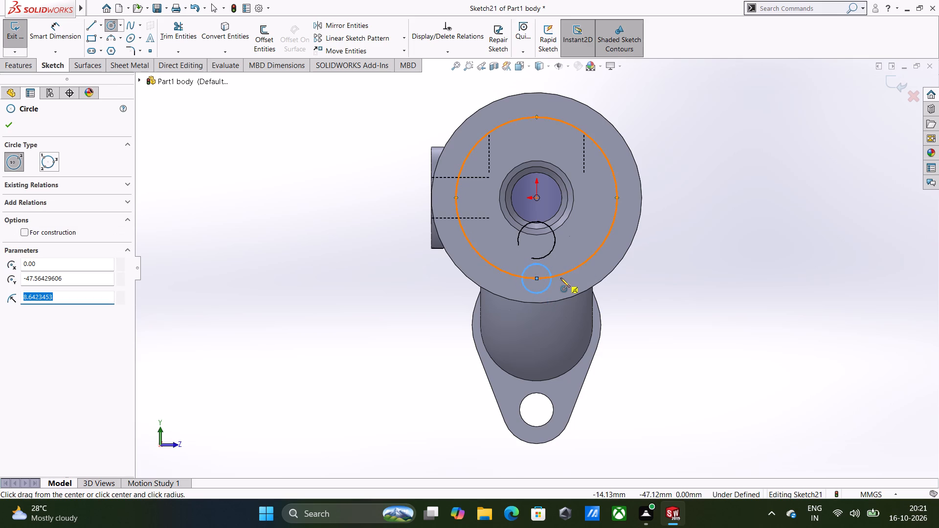
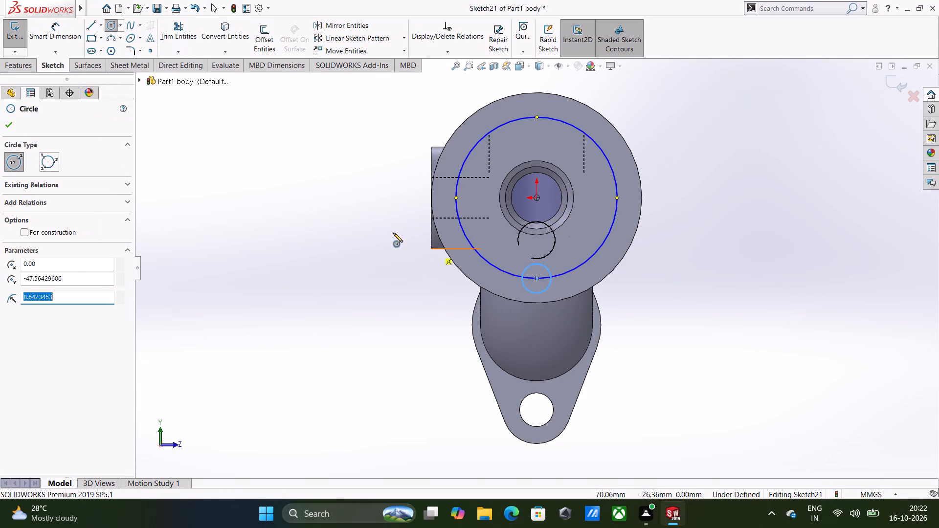
Dimension the small circle's diameter as 18 mm and the large origin-centred circle's diameter as 90 mm.
right_click(330, 189)
left_click(354, 202)
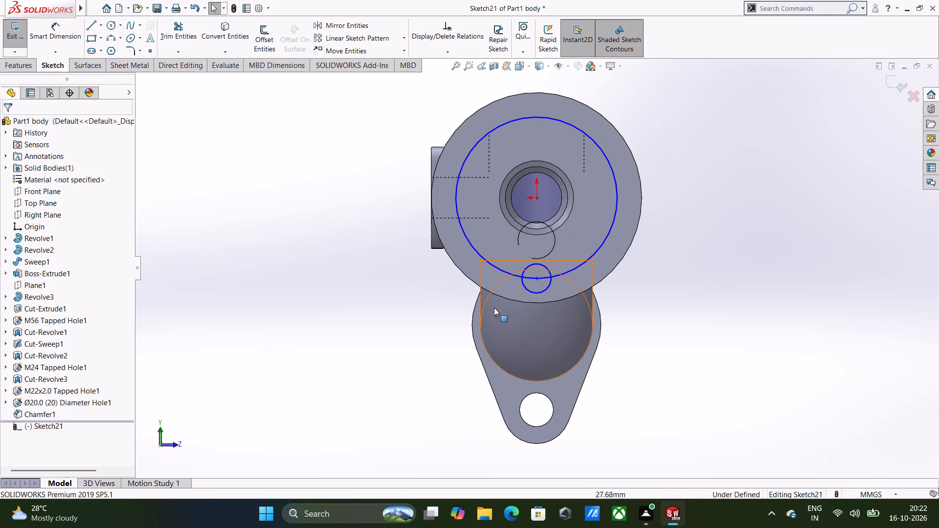
right_click_drag(748, 243, 768, 145)
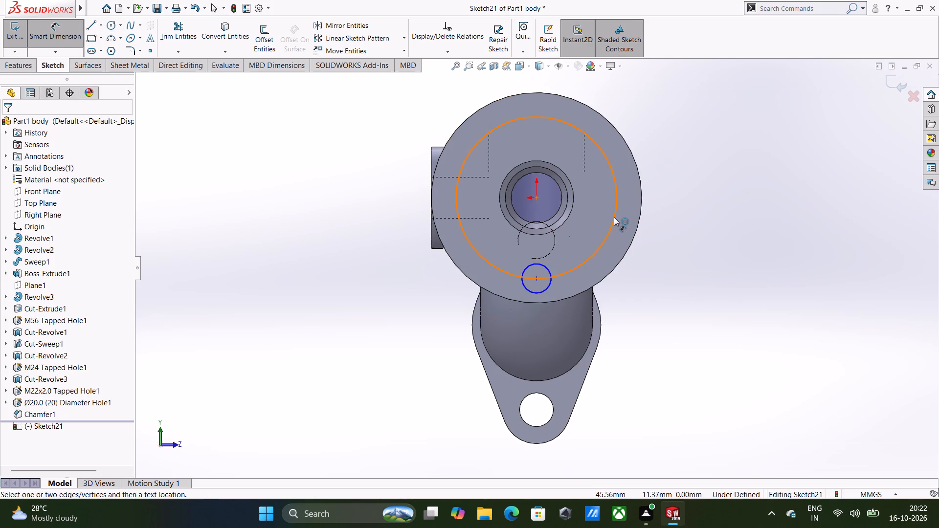
left_click(550, 287)
left_click(563, 286)
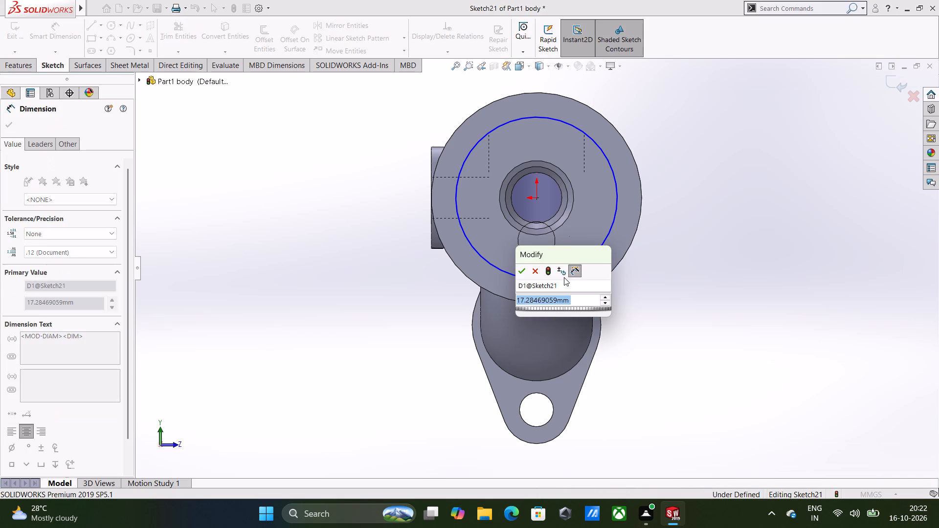
type("18")
key("Return")
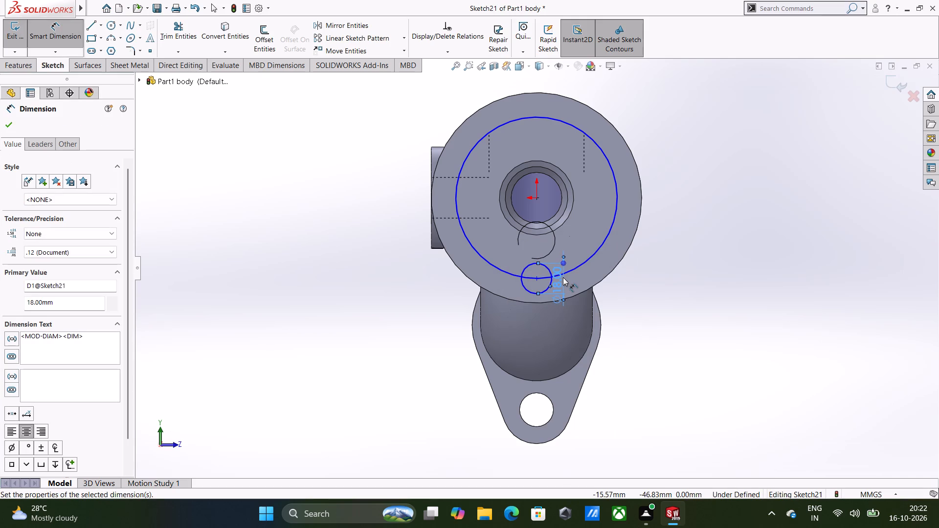
left_click(602, 244)
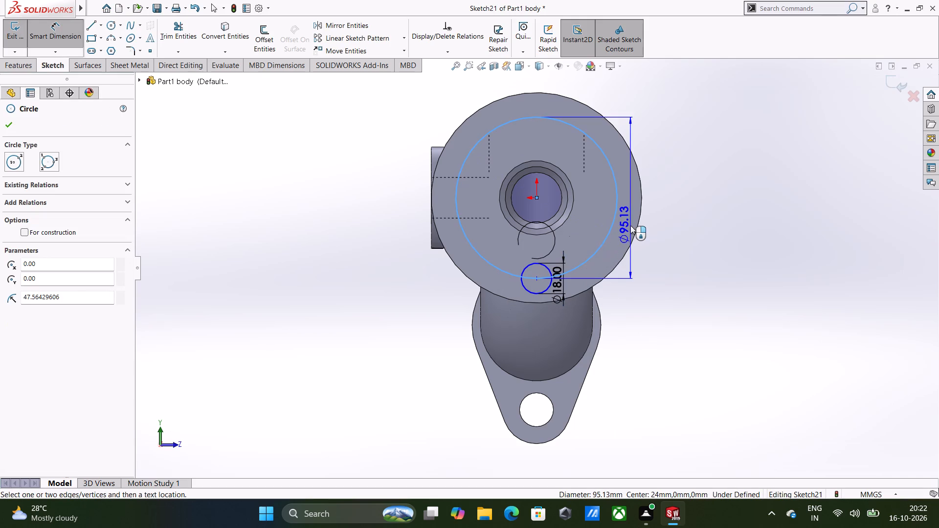
left_click(630, 225)
type("90")
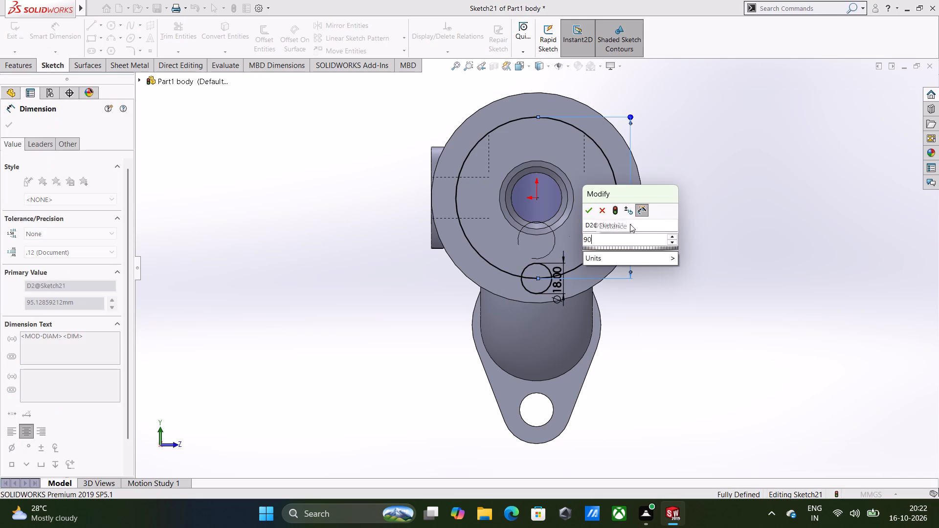
key("Return")
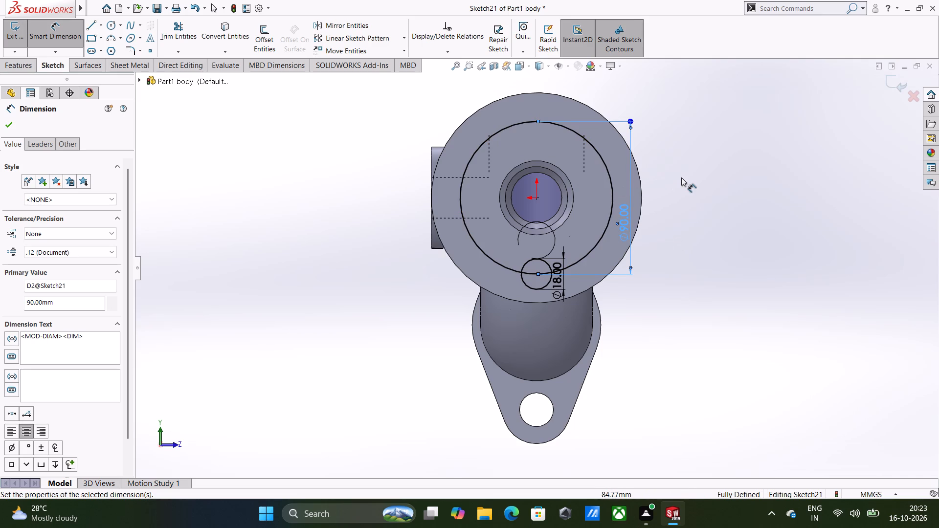
left_click(10, 130)
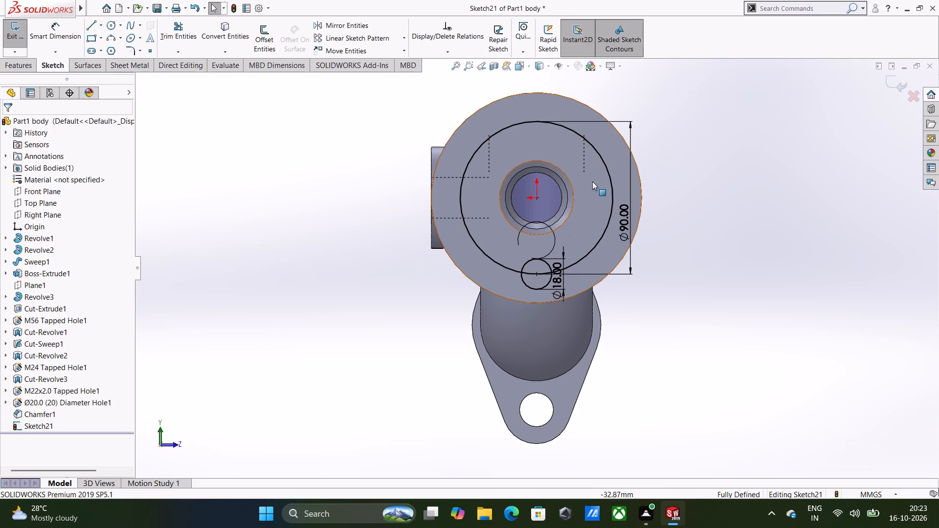
Convert the 90 mm circle to construction geometry.
left_click(605, 164)
left_click(645, 139)
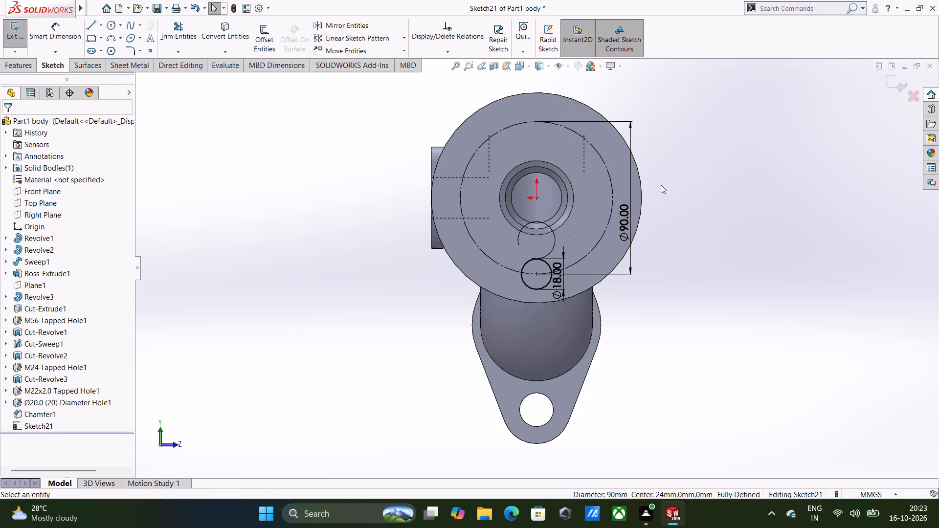
left_click(663, 190)
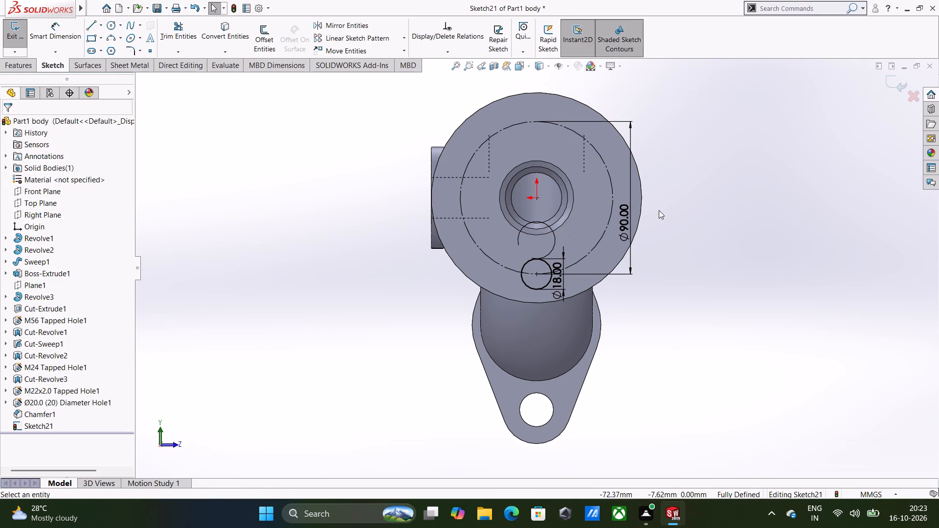
Extrude-cut the 18 mm circle through the large round flange with the Up To Next end condition.
left_click(27, 63)
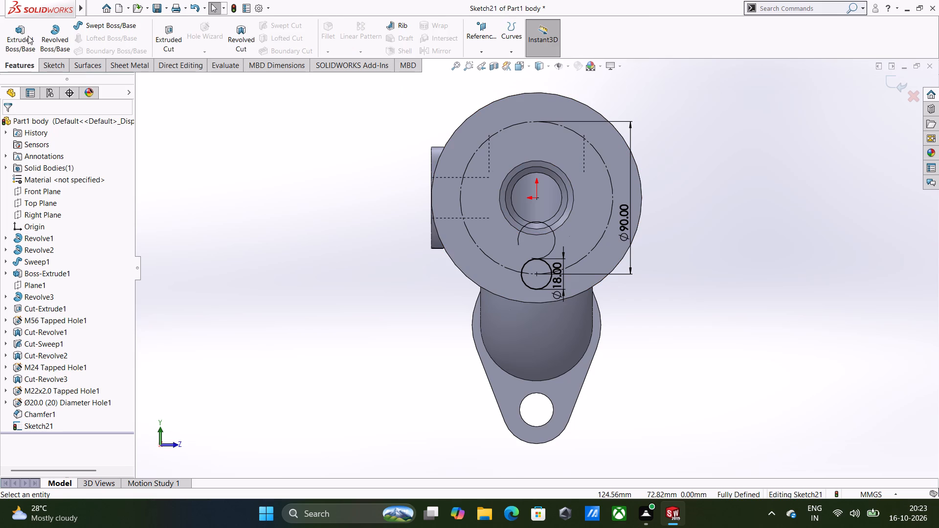
left_click(28, 36)
left_click(25, 124)
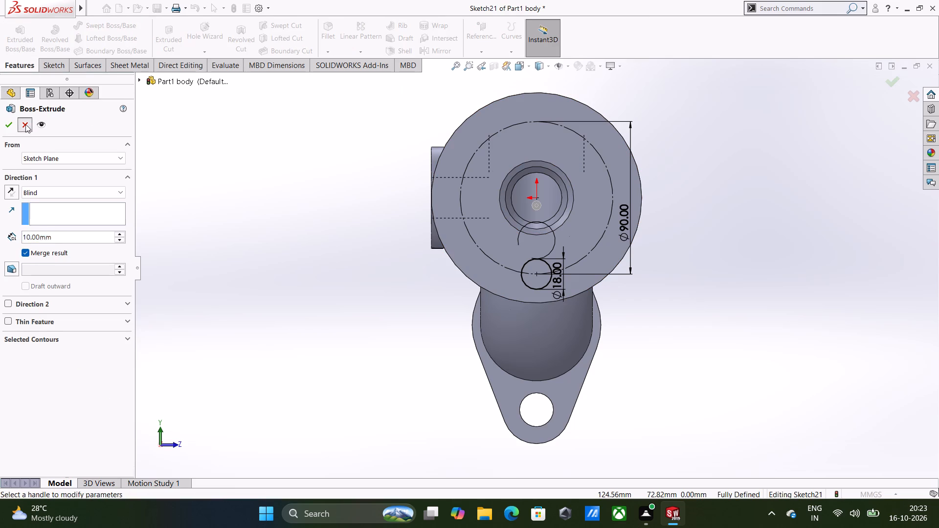
left_click(173, 35)
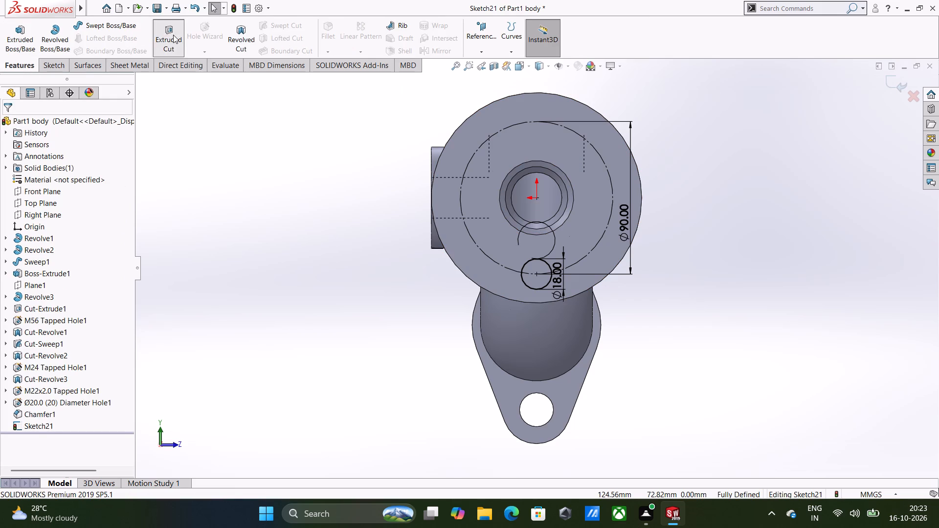
left_click(83, 190)
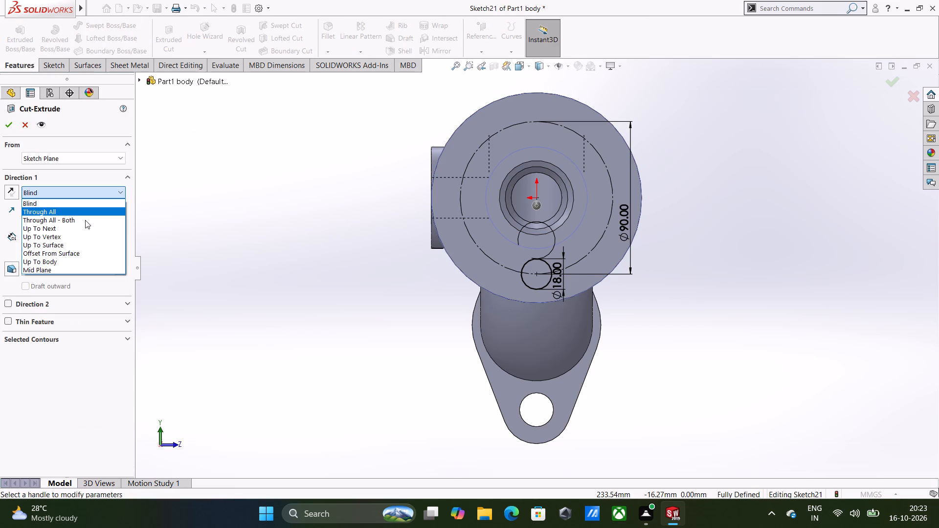
left_click(86, 225)
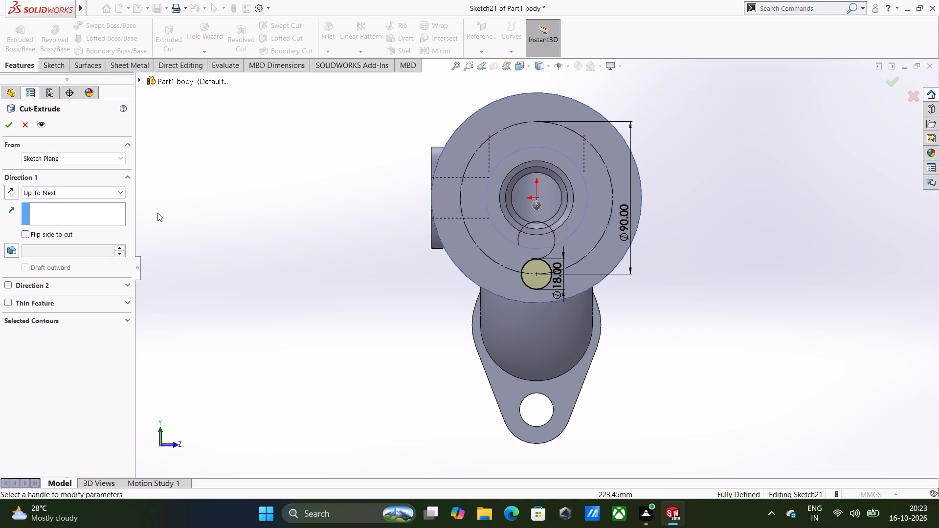
middle_click_drag(440, 282, 516, 294)
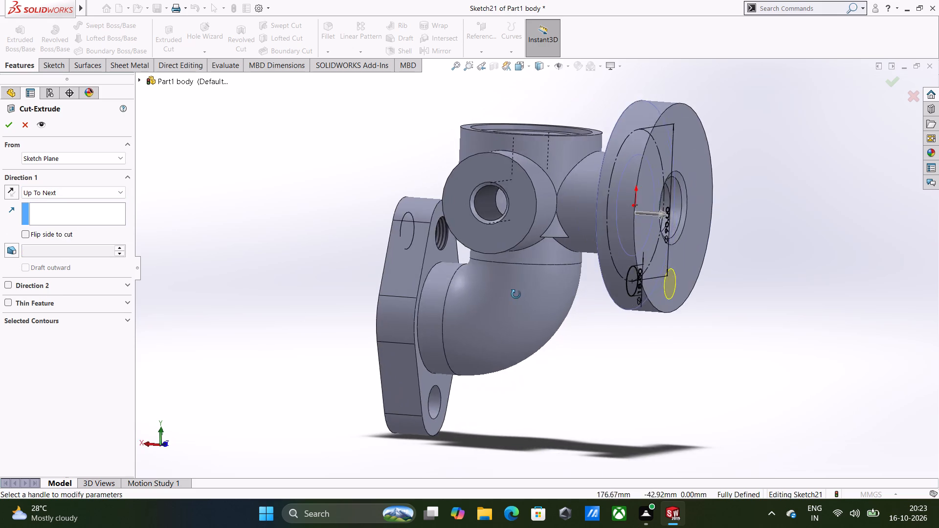
middle_click_drag(516, 294, 533, 298)
middle_click_drag(607, 315, 536, 335)
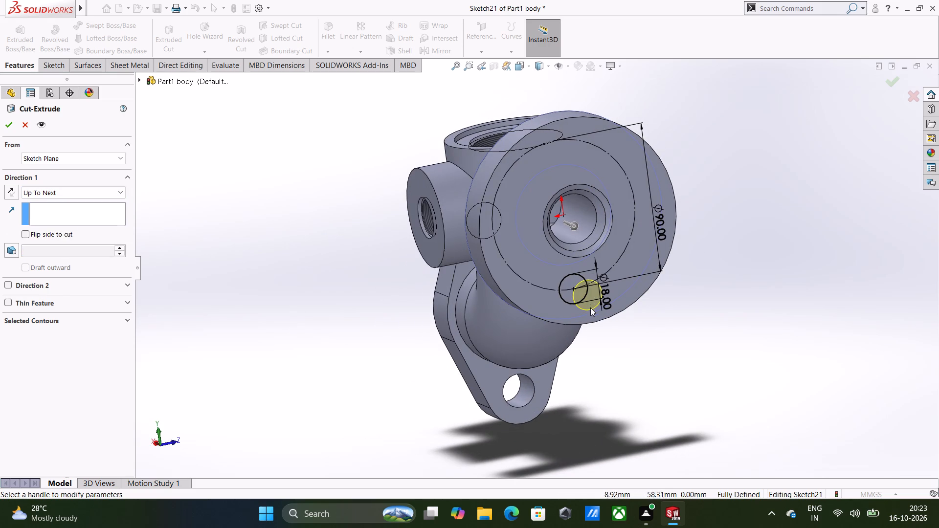
middle_click_drag(590, 300, 672, 277)
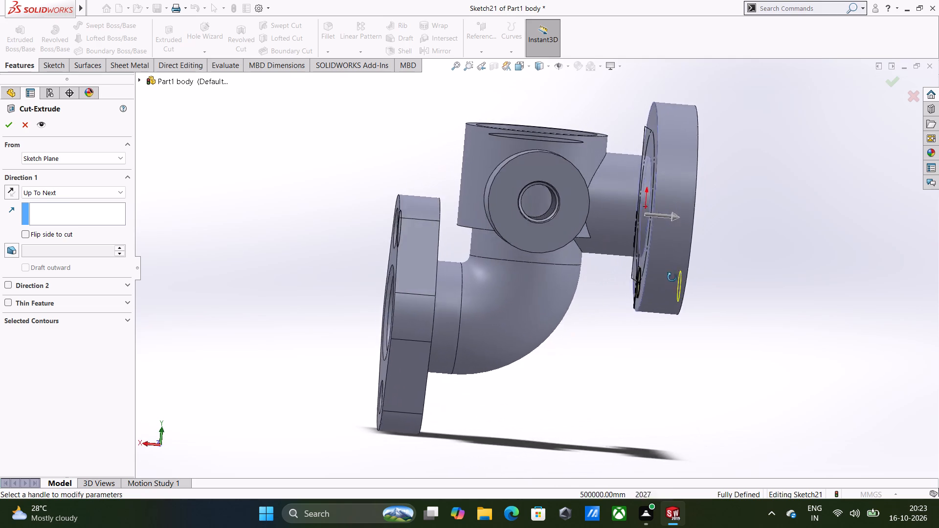
middle_click_drag(672, 277, 609, 298)
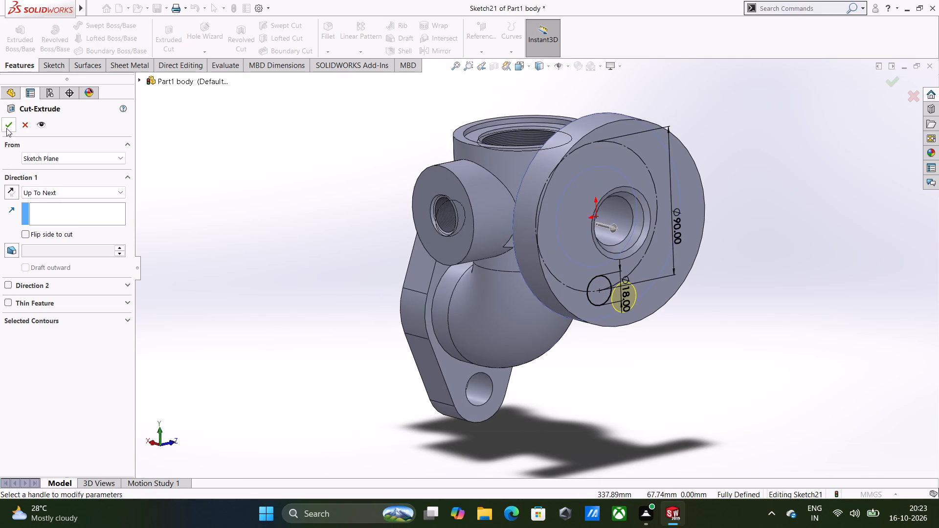
left_click(6, 128)
left_click(661, 365)
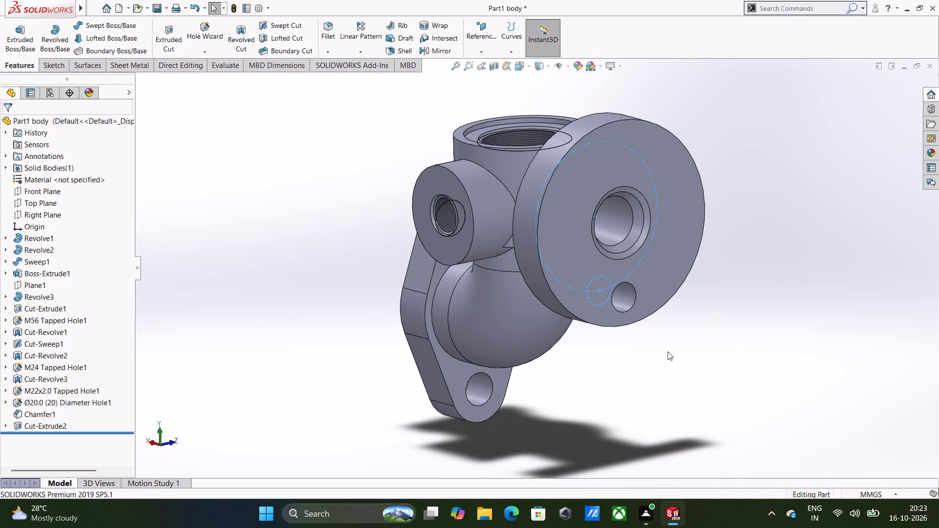
middle_click_drag(667, 352, 647, 325)
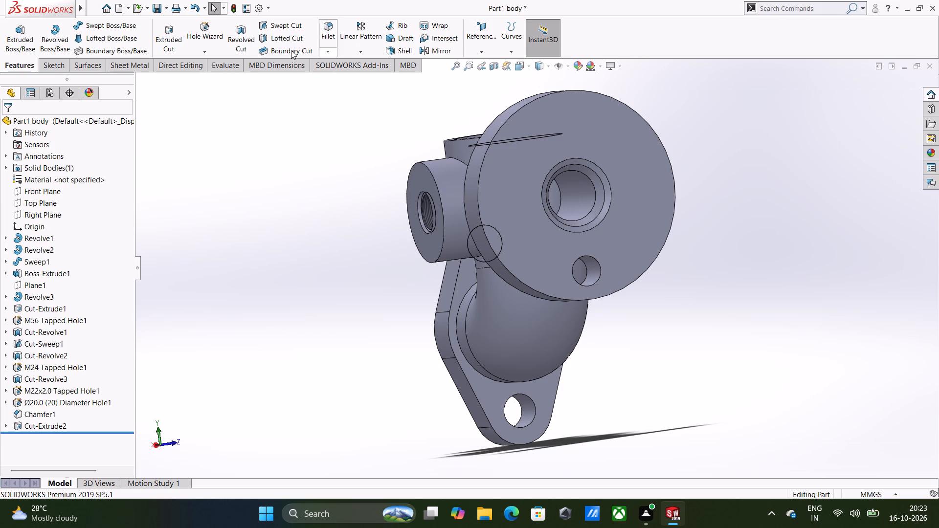
Circular-pattern the 18 mm flange hole cut around the round flange's outer cylindrical face with 4 equally spaced instances over 360 degrees.
left_click(351, 51)
left_click(367, 78)
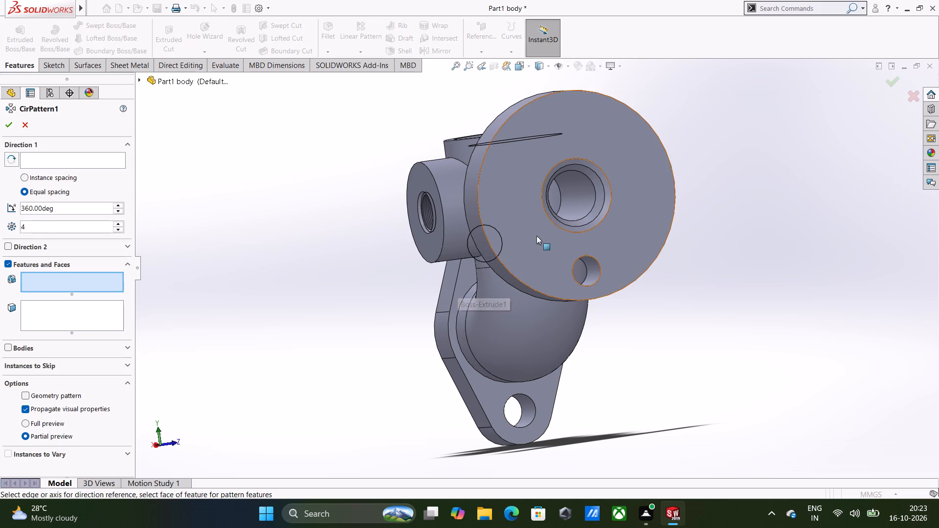
middle_click_drag(537, 233, 557, 234)
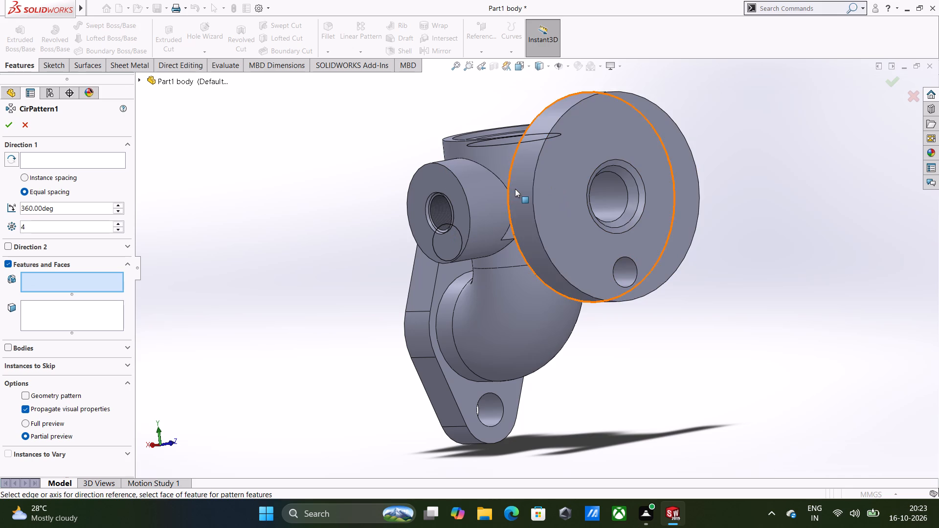
left_click(515, 189)
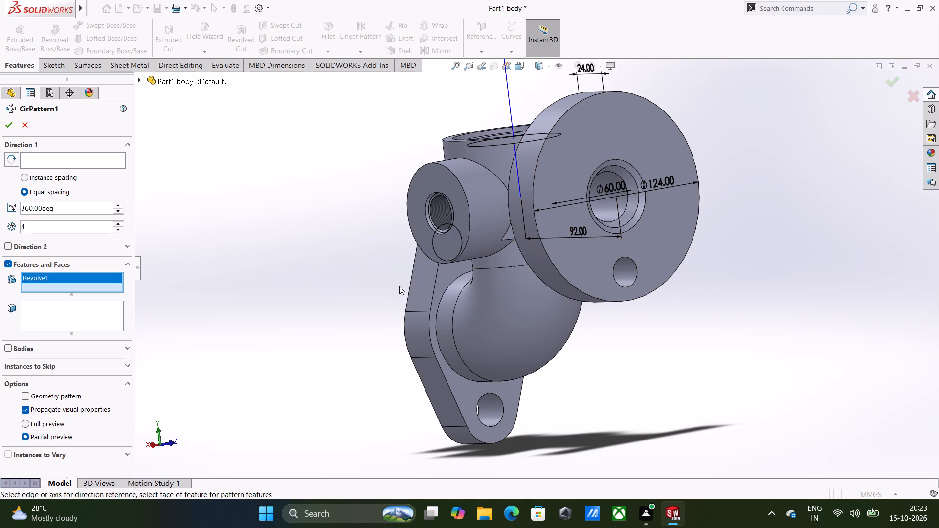
right_click(68, 281)
left_click(99, 298)
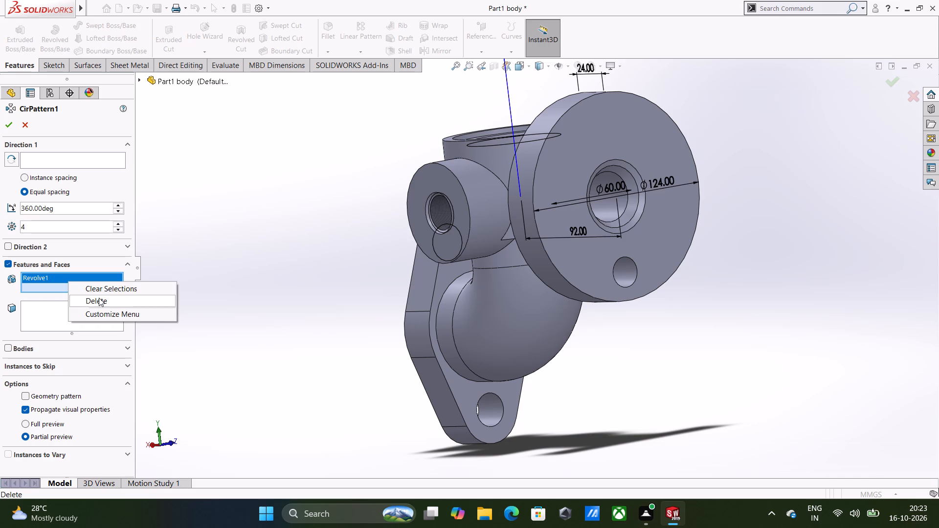
left_click(637, 274)
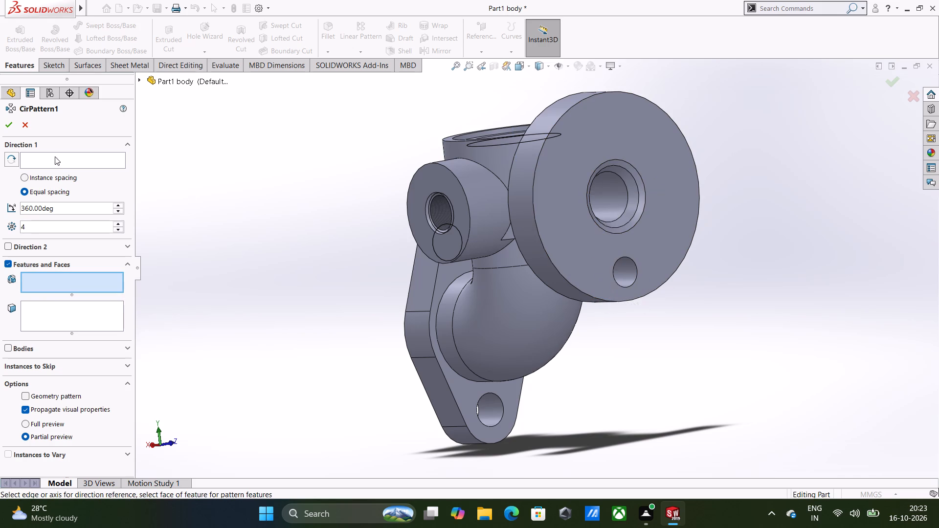
left_click(141, 81)
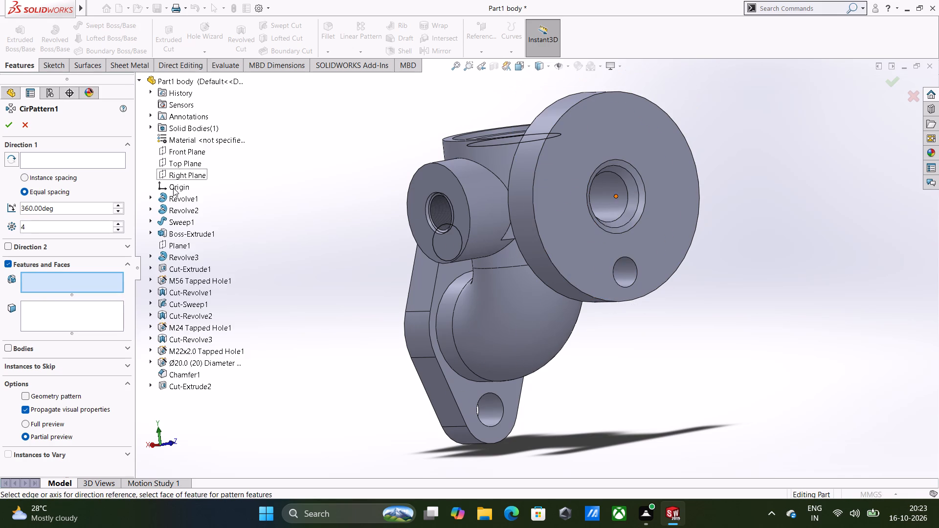
left_click(196, 389)
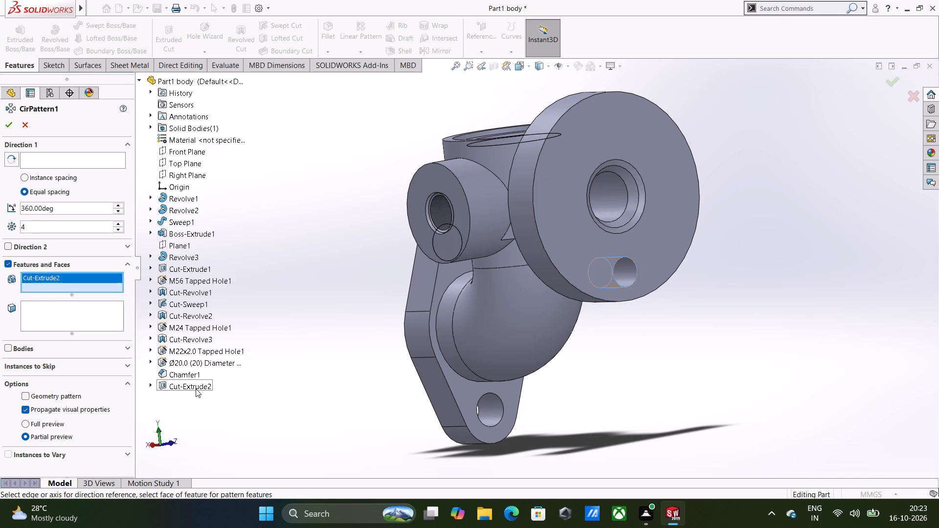
left_click(61, 164)
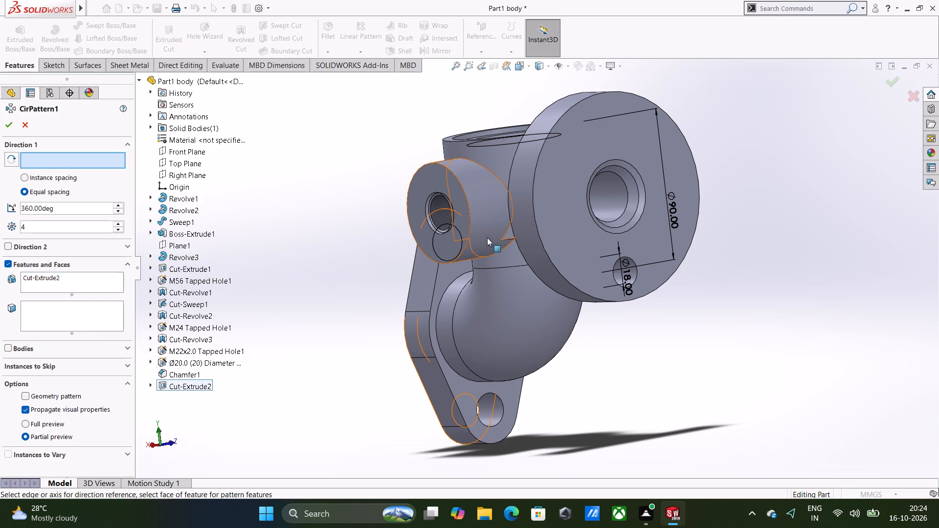
left_click(515, 211)
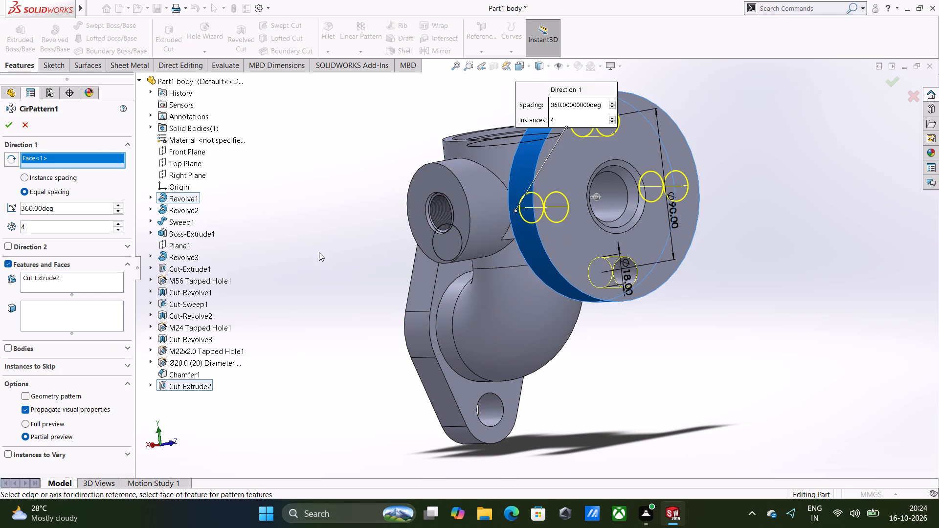
left_click(15, 128)
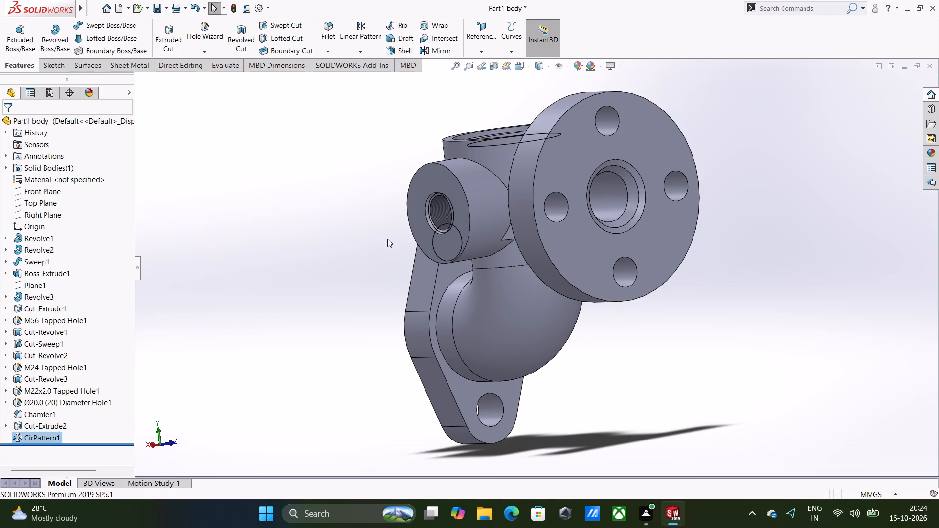
left_click(383, 240)
Start a 4 mm fillet on the round flange's back rim, its neck junction edge and the oval flange's inner outline.
middle_click_drag(496, 270, 421, 277)
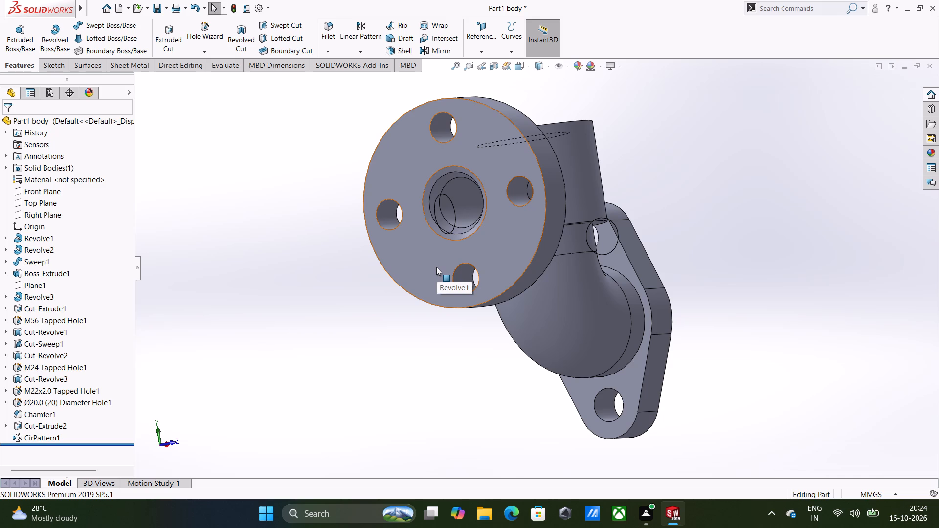
left_click(326, 27)
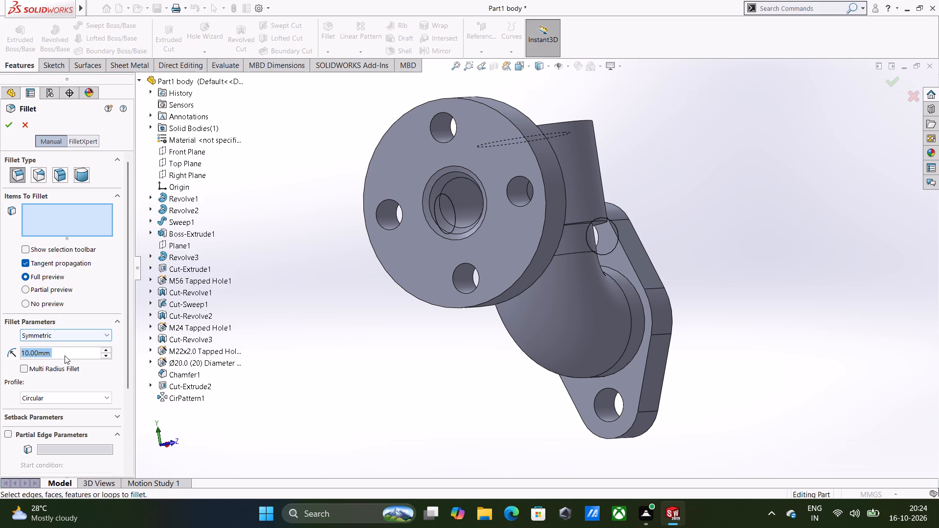
key("4")
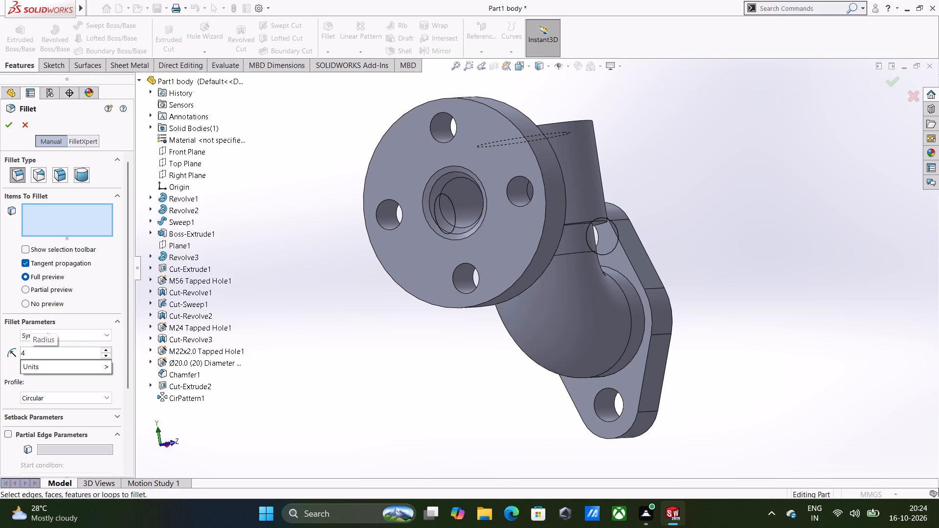
key("Return")
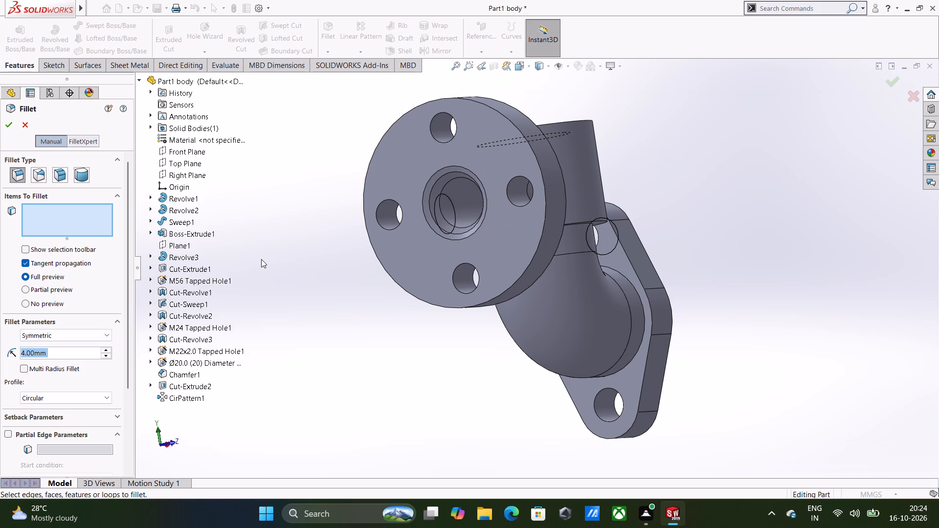
middle_click_drag(679, 242, 612, 274)
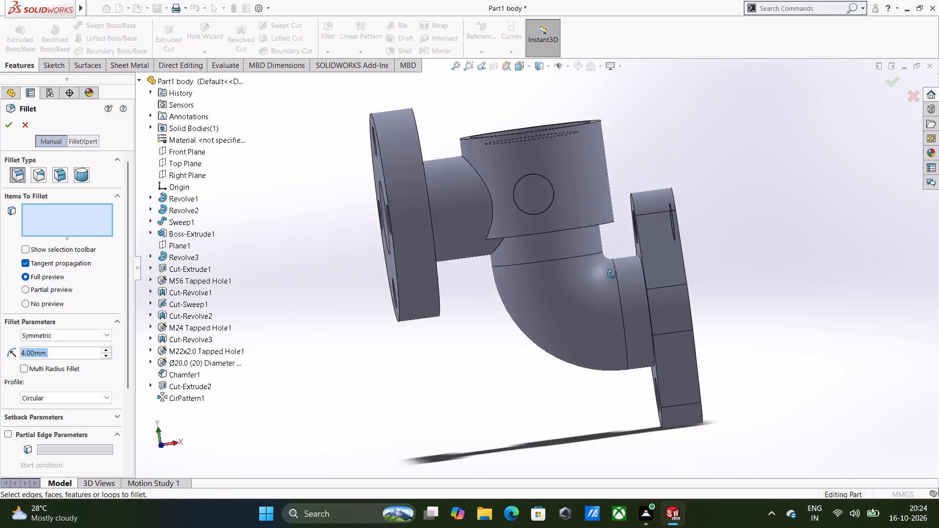
middle_click_drag(612, 274, 598, 280)
left_click(137, 82)
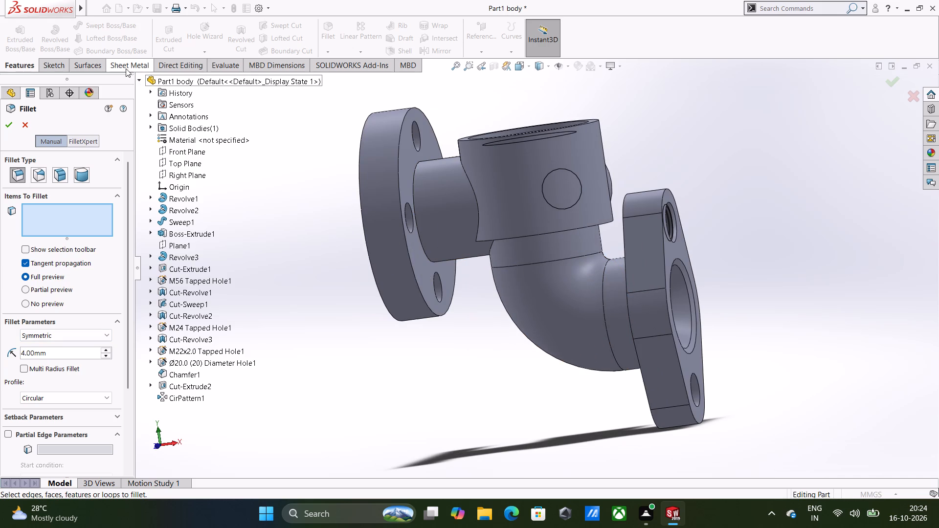
left_click(138, 80)
middle_click_drag(400, 254, 356, 273)
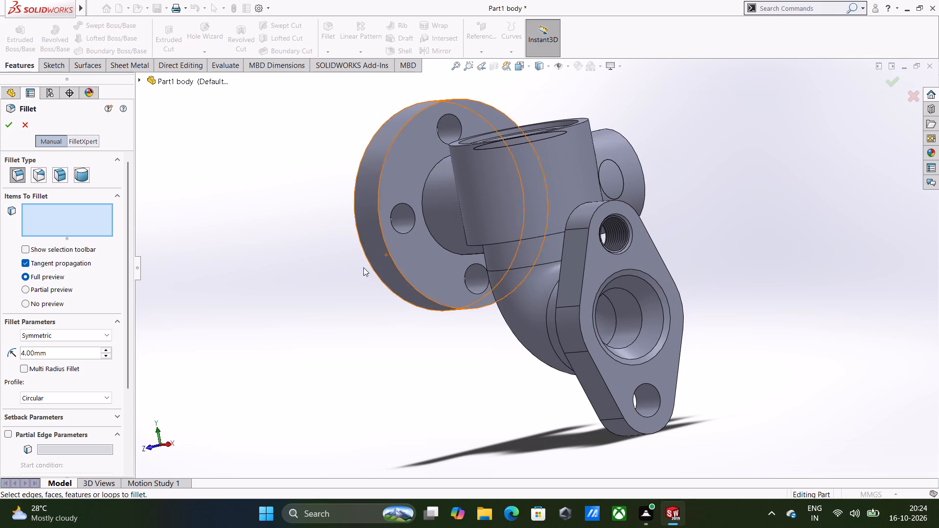
left_click(385, 242)
left_click(426, 225)
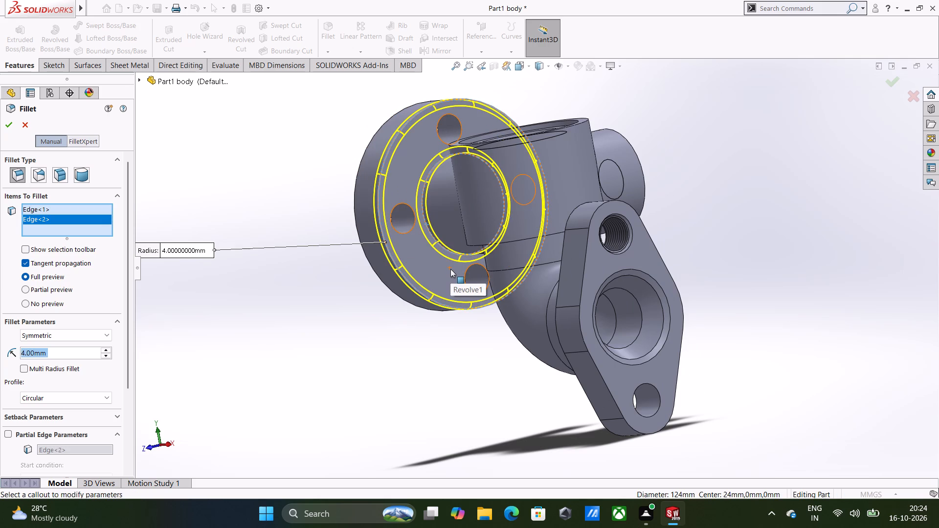
middle_click_drag(621, 226, 645, 274)
left_click(612, 240)
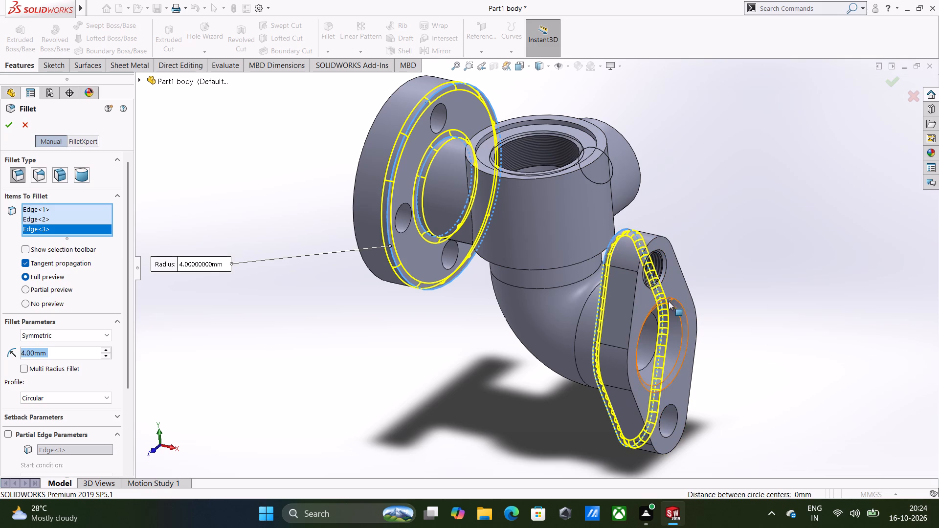
Add the bottom outer edge of the main threaded cylinder to the 4 mm fillet.
middle_click_drag(666, 303, 730, 291)
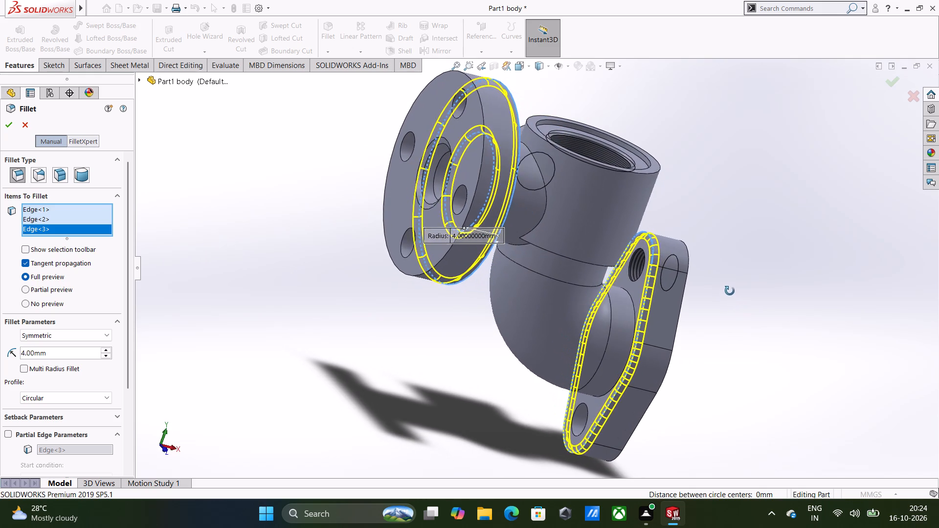
middle_click_drag(730, 291, 715, 272)
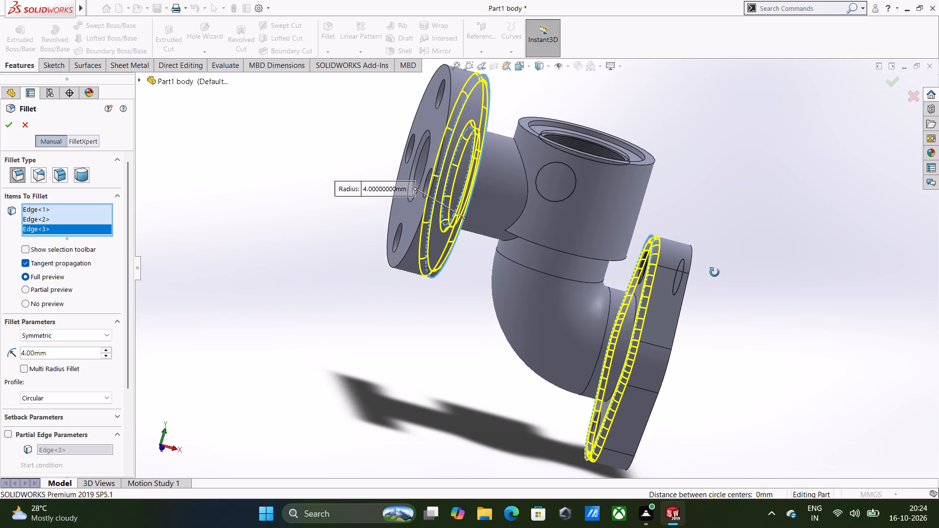
middle_click_drag(715, 272, 701, 256)
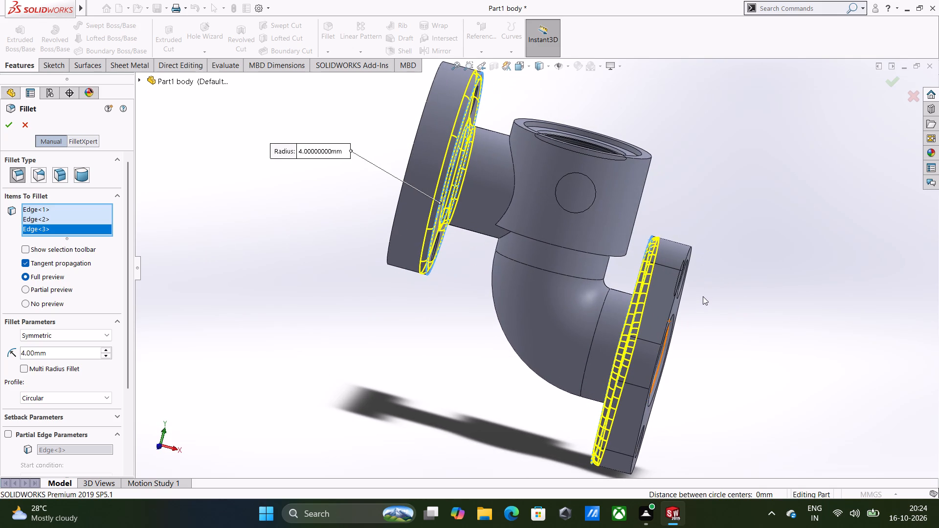
middle_click_drag(703, 292, 709, 239)
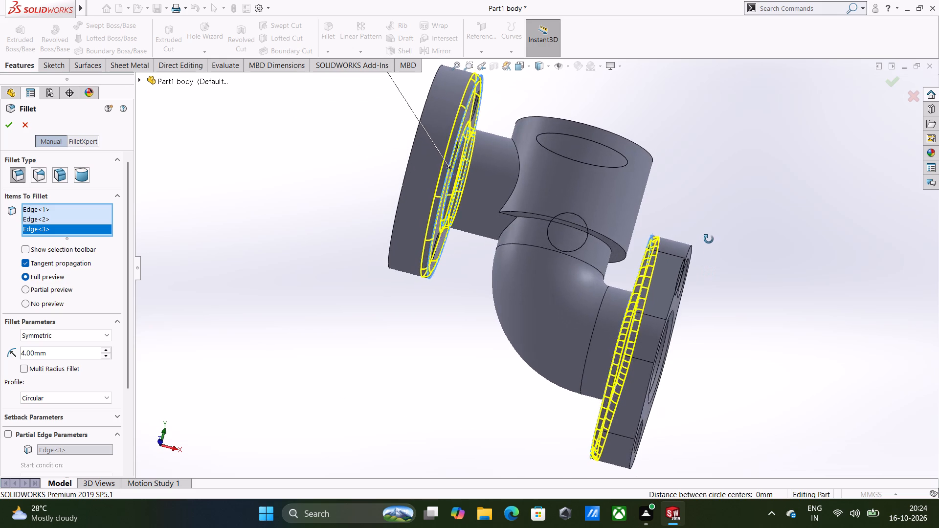
middle_click_drag(709, 239, 712, 239)
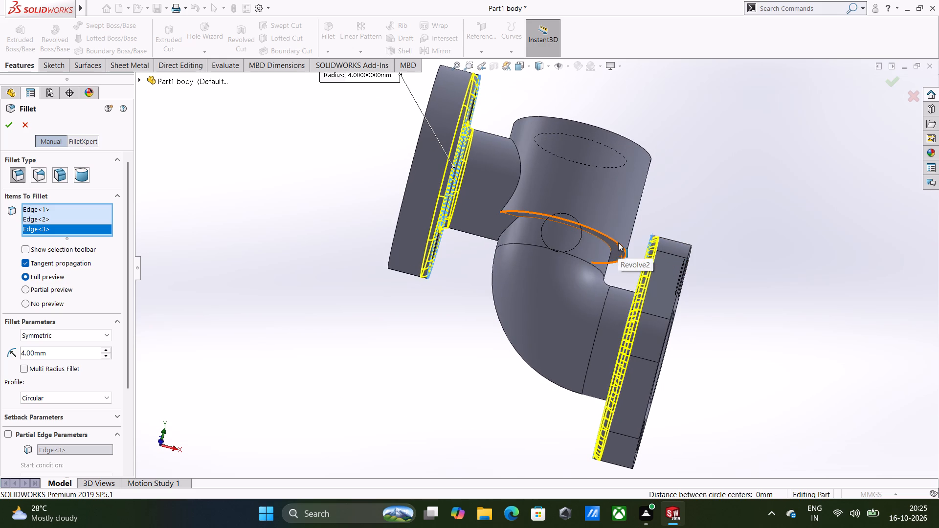
left_click(618, 242)
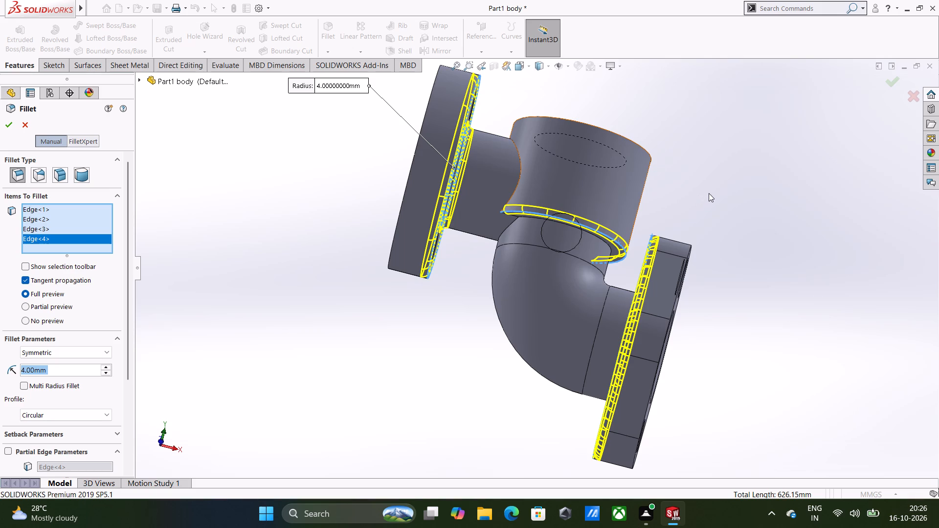
Add three edges around the small side boss's junction with the flange neck and main cylinder to the 4 mm fillet.
middle_click_drag(697, 159, 668, 172)
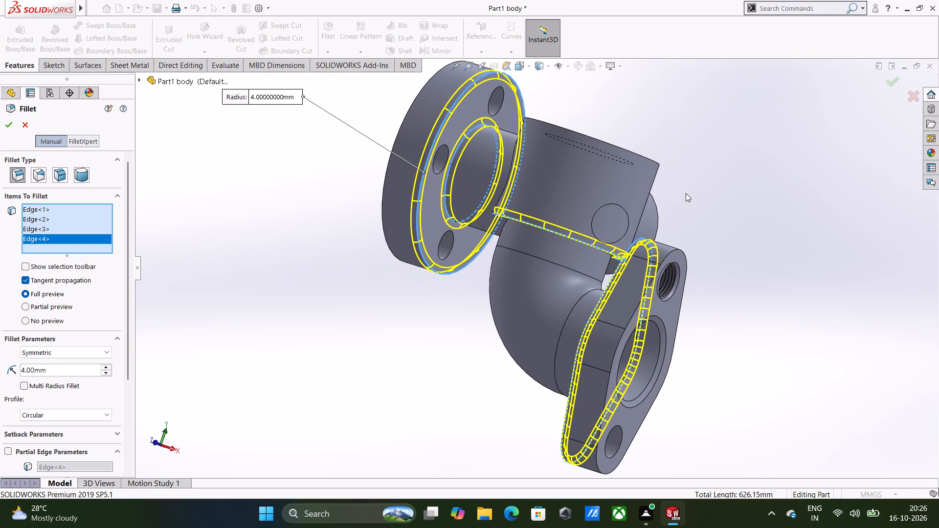
middle_click_drag(708, 182, 618, 214)
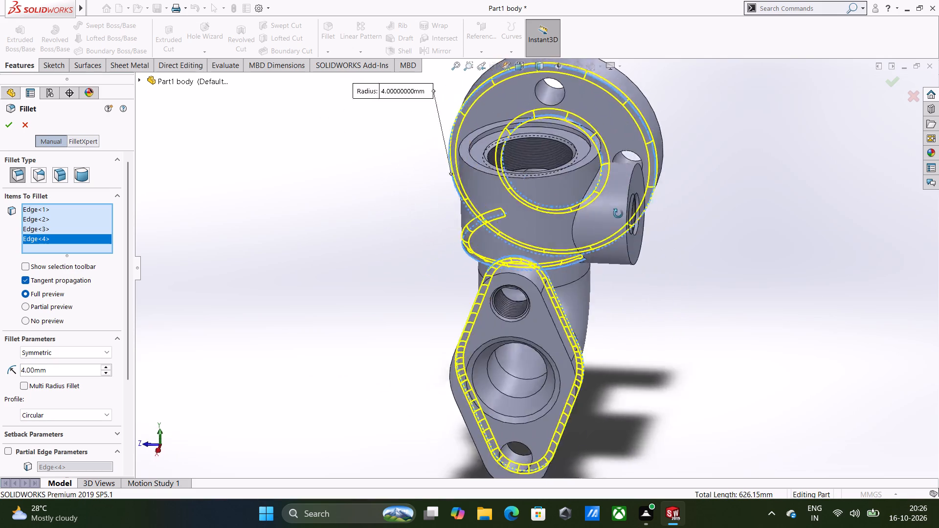
middle_click_drag(618, 214, 738, 402)
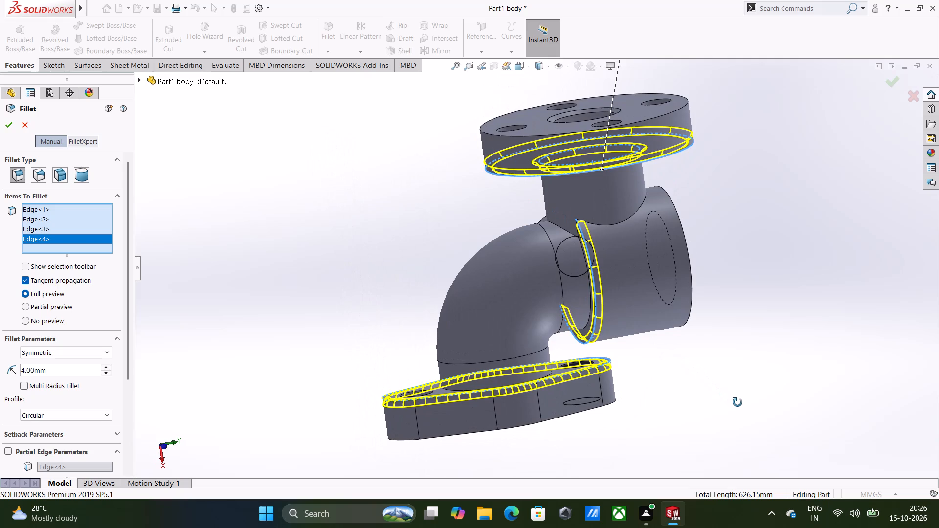
middle_click_drag(738, 402, 857, 454)
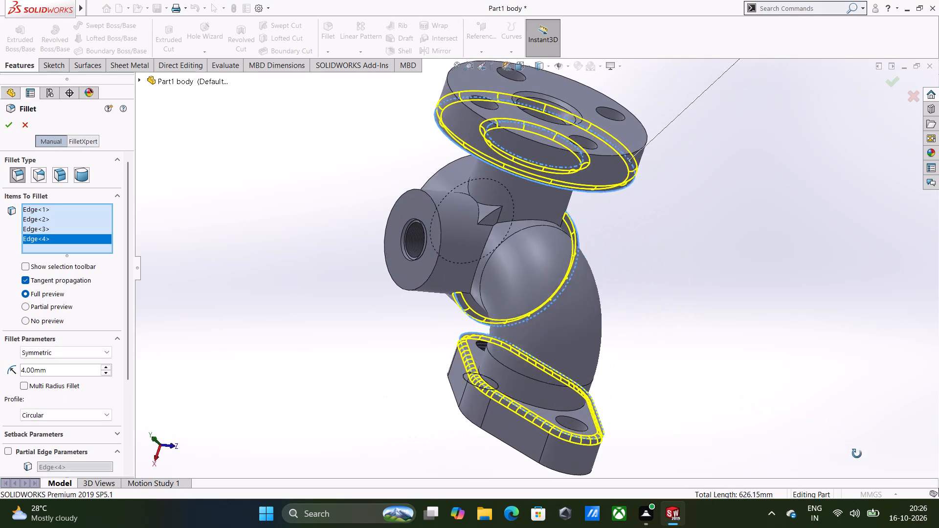
middle_click_drag(857, 454, 858, 454)
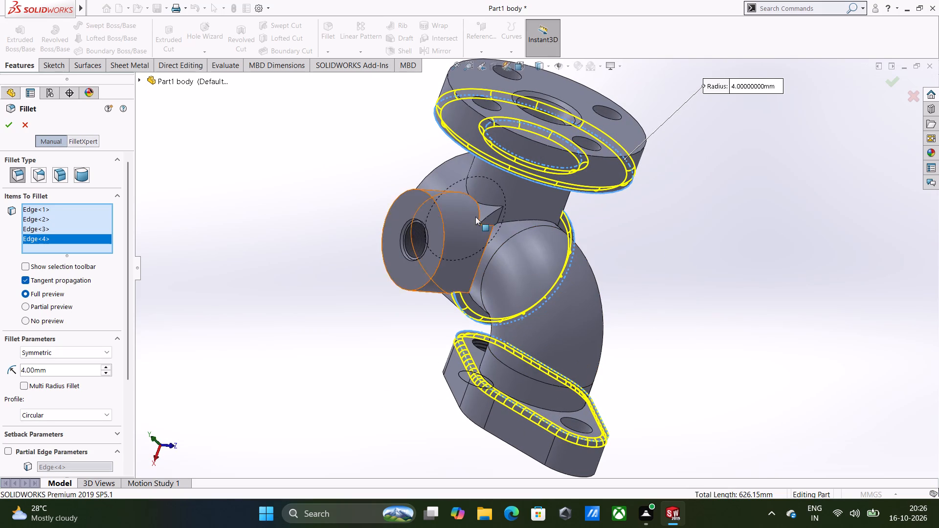
left_click(490, 215)
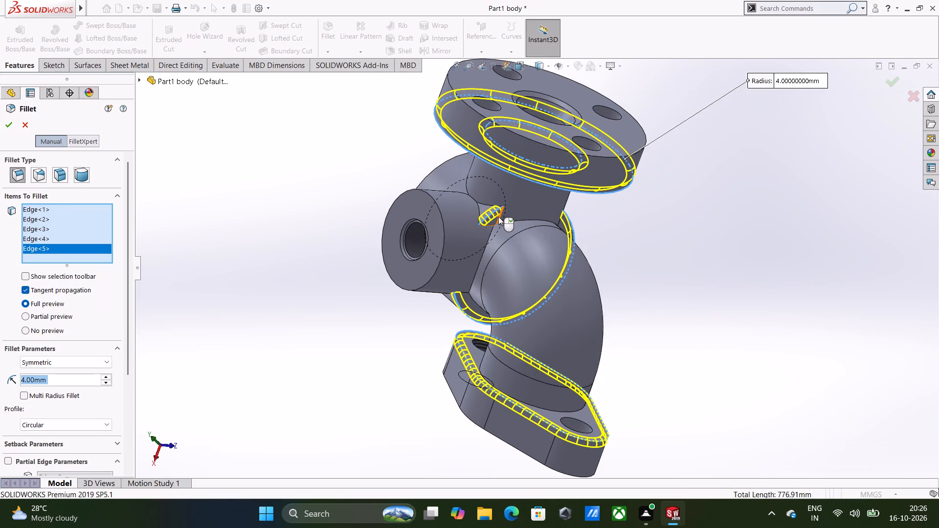
left_click(482, 253)
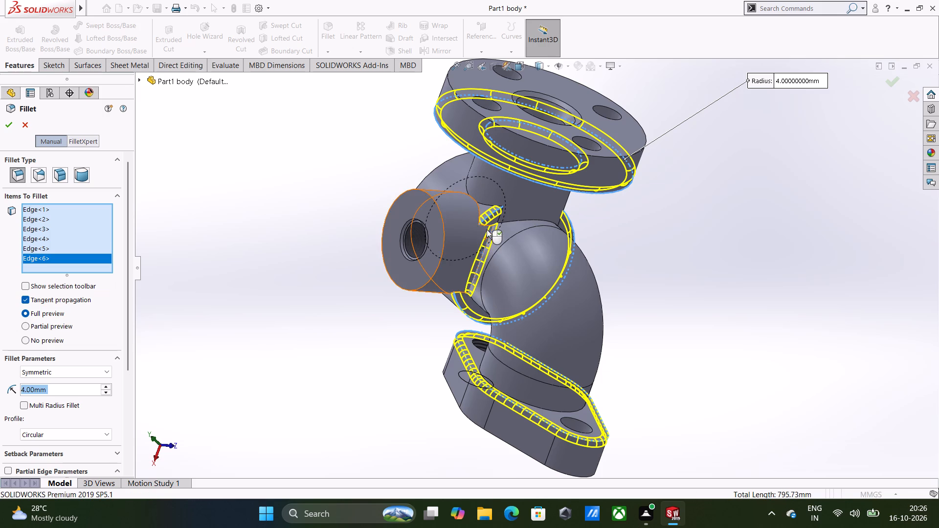
middle_click_drag(491, 232, 542, 364)
middle_click_drag(551, 300, 521, 303)
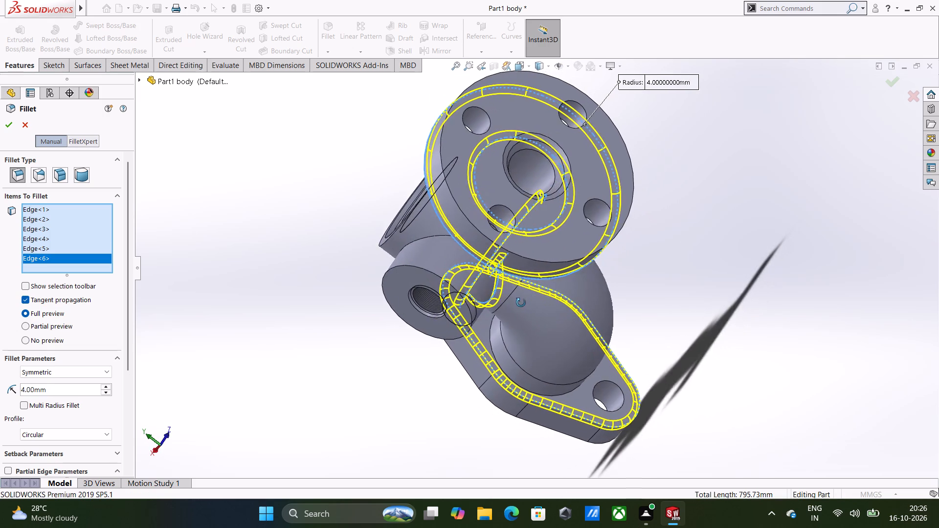
middle_click_drag(521, 303, 511, 303)
scroll(489, 263, "up", 1)
middle_click_drag(488, 259, 494, 229)
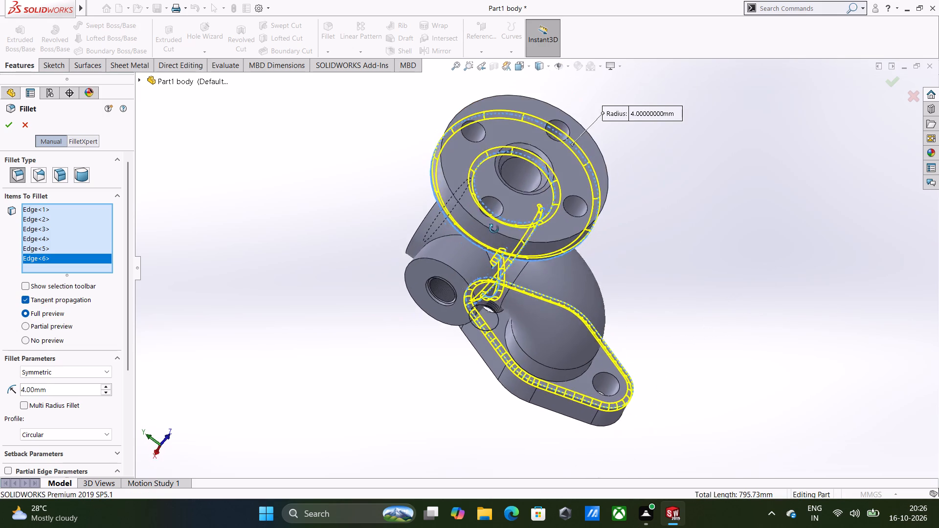
middle_click_drag(494, 229, 508, 199)
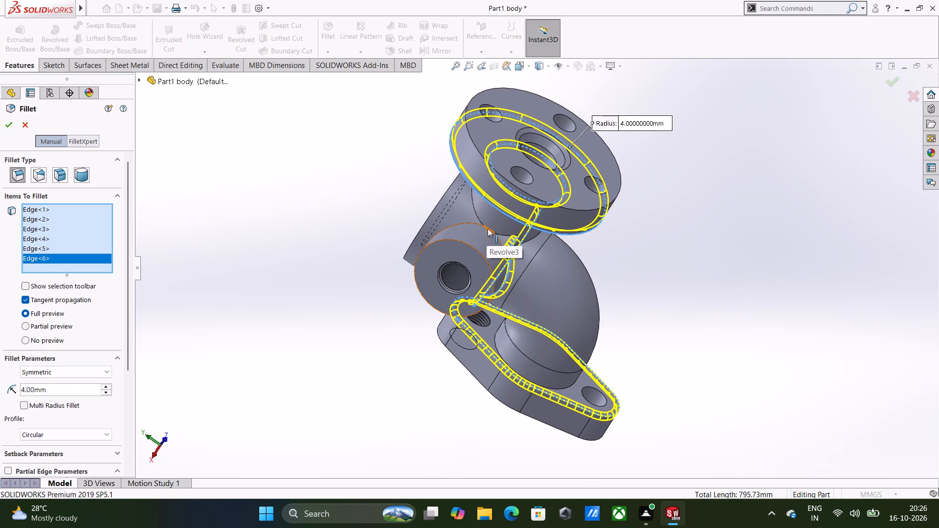
left_click(488, 228)
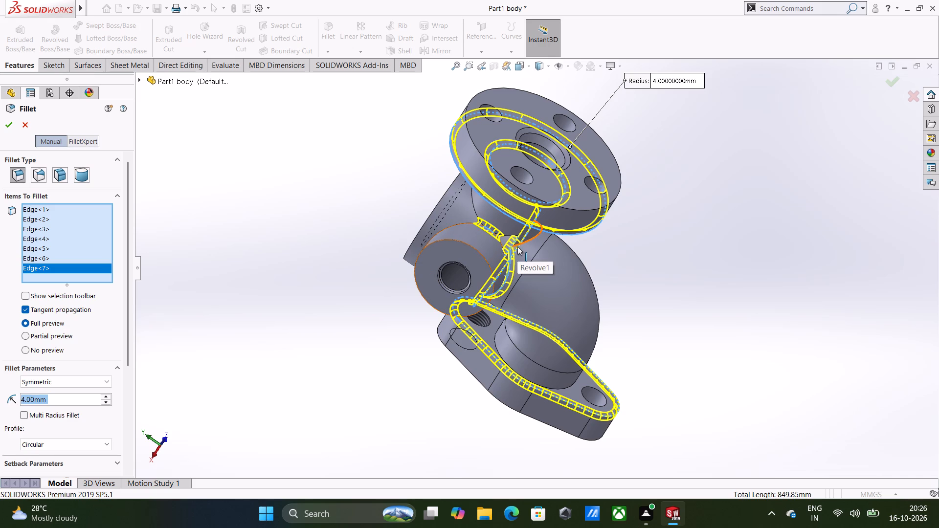
Add the flange neck's junction edges with the elbow and with the main threaded cylinder to the 4 mm fillet.
middle_click_drag(493, 225, 425, 191)
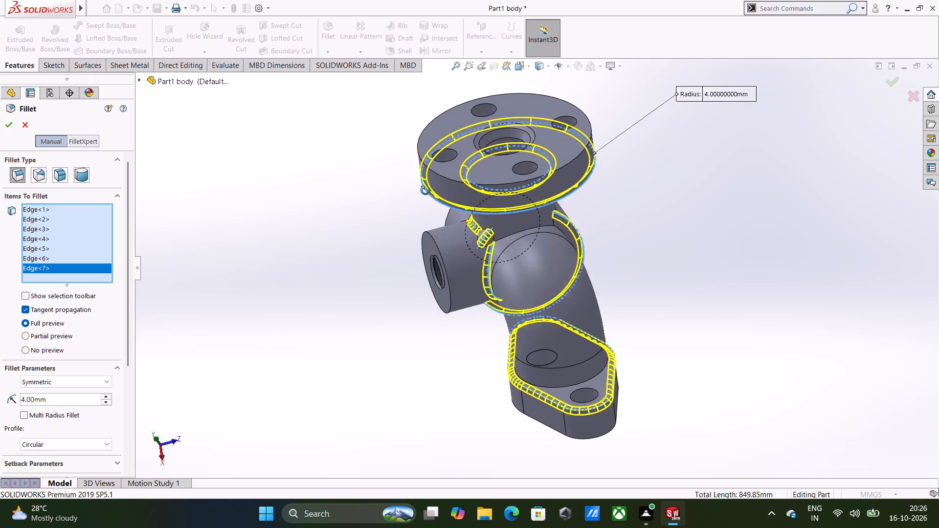
middle_click_drag(425, 191, 412, 193)
left_click(525, 230)
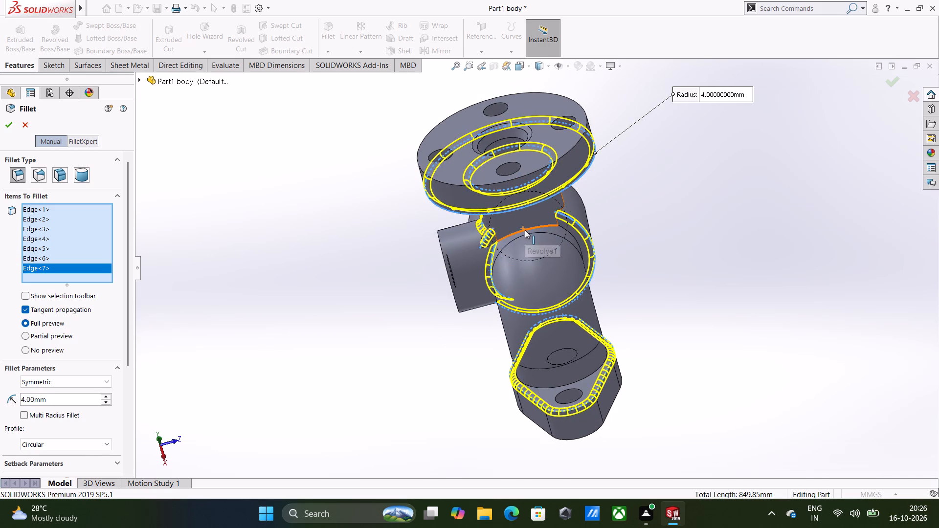
middle_click_drag(538, 238, 463, 287)
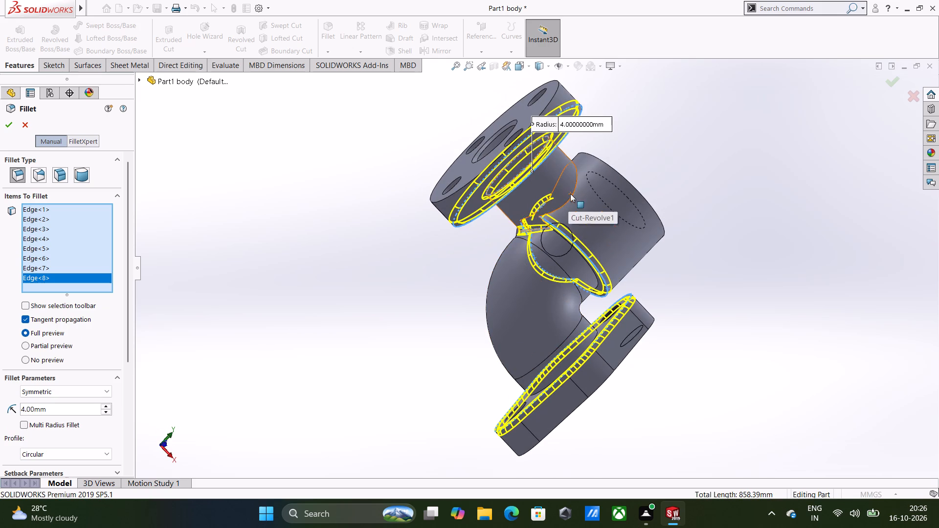
middle_click_drag(568, 193, 528, 223)
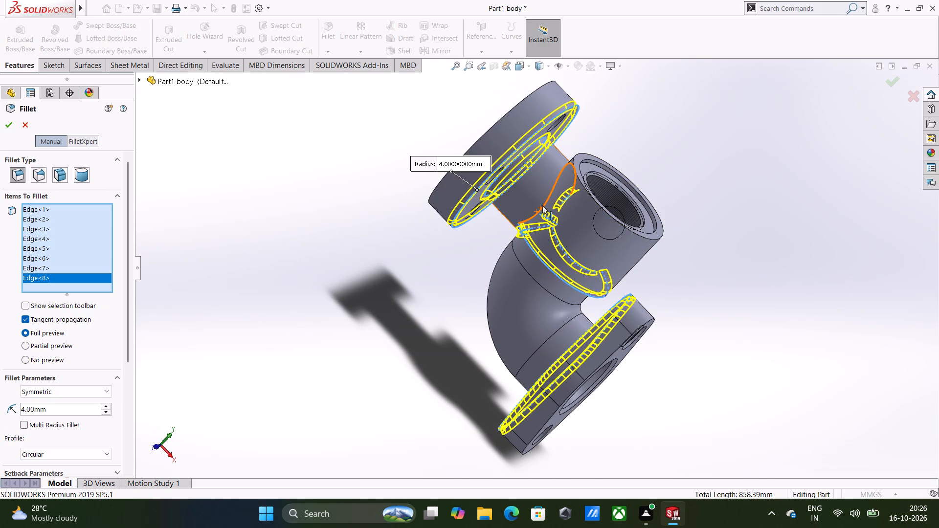
left_click(547, 199)
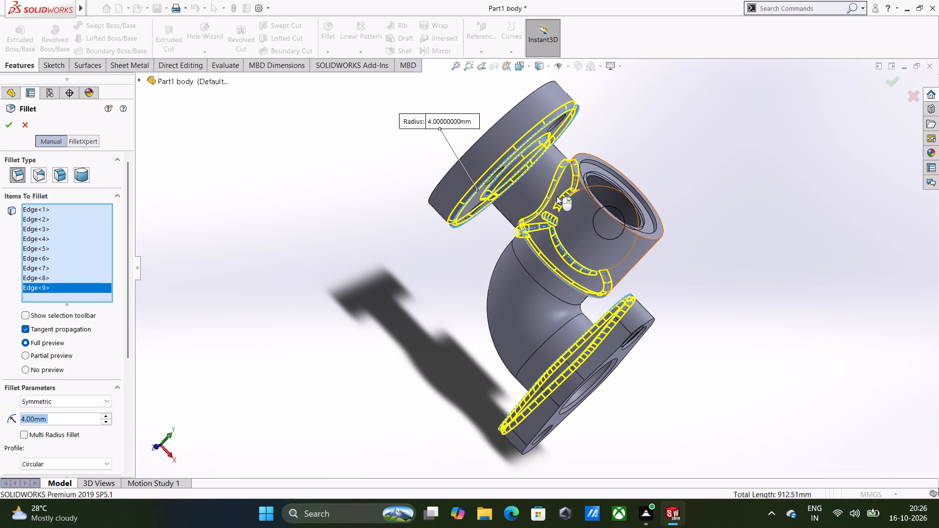
Add the small face where the side boss, flange neck and elbow meet to the 4 mm fillet and complete it.
middle_click_drag(587, 181, 535, 247)
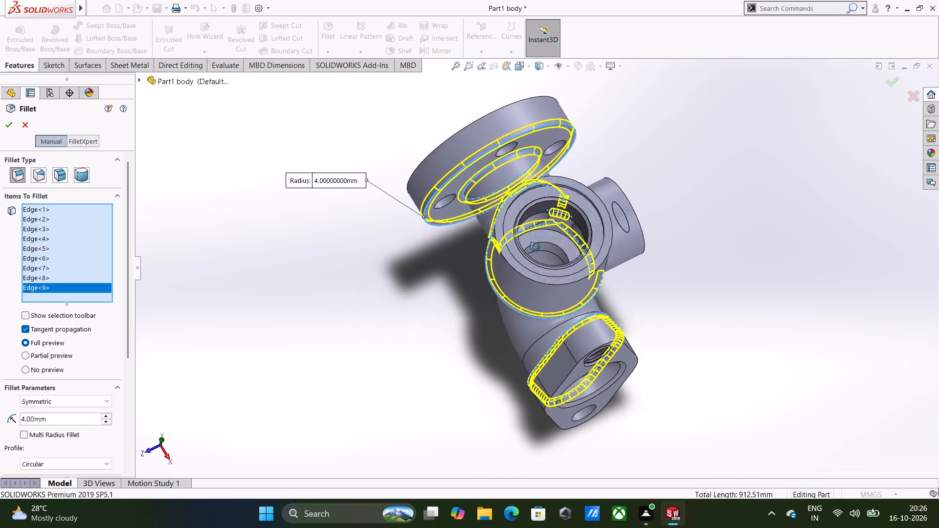
middle_click_drag(535, 247, 855, 476)
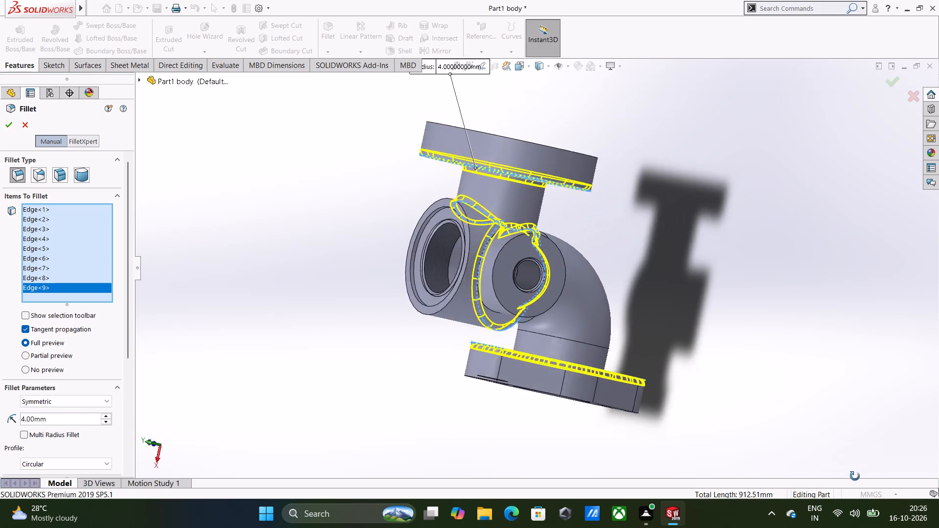
middle_click_drag(855, 476, 938, 447)
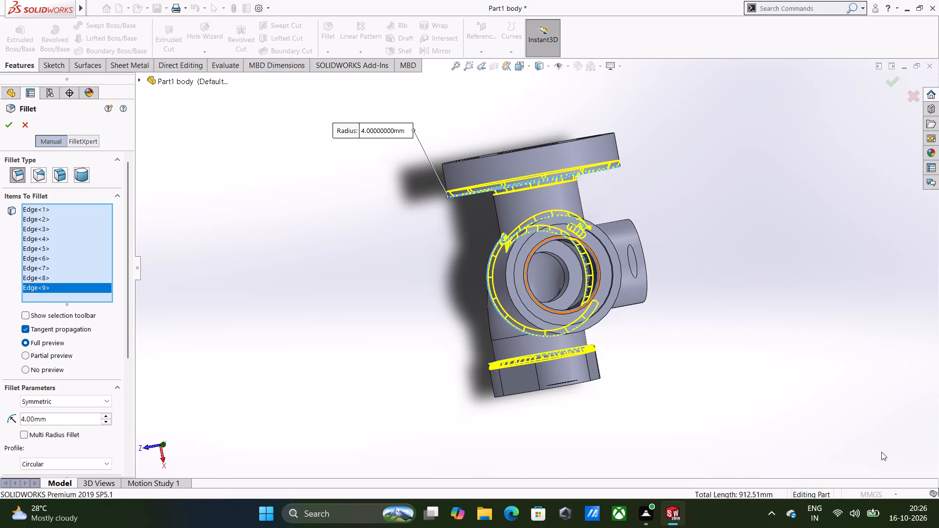
middle_click_drag(661, 277, 542, 246)
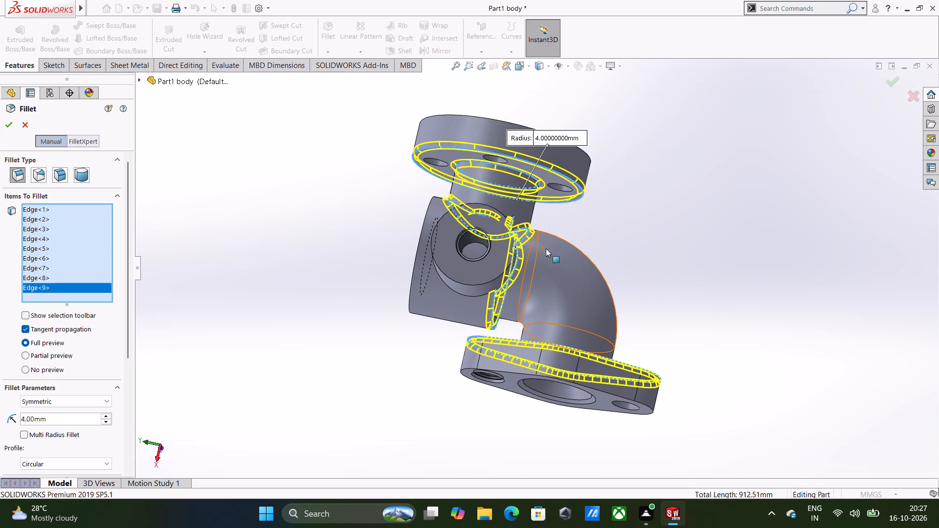
middle_click_drag(570, 274, 555, 345)
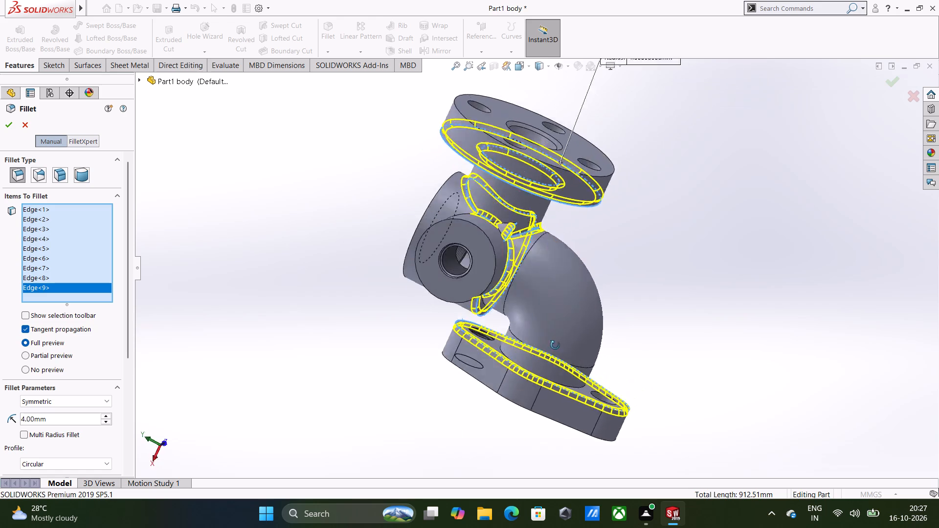
middle_click_drag(555, 345, 661, 415)
middle_click_drag(658, 257, 753, 395)
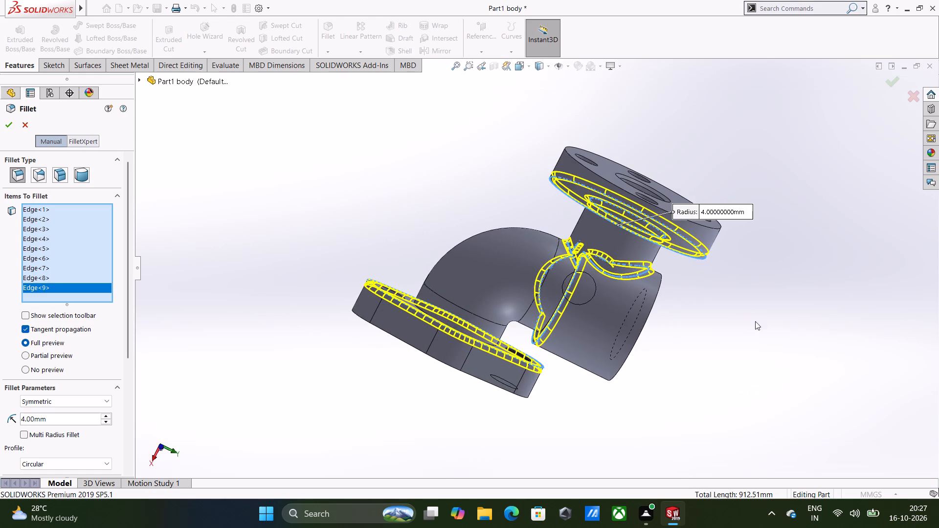
middle_click_drag(751, 328, 805, 439)
middle_click_drag(726, 317, 768, 392)
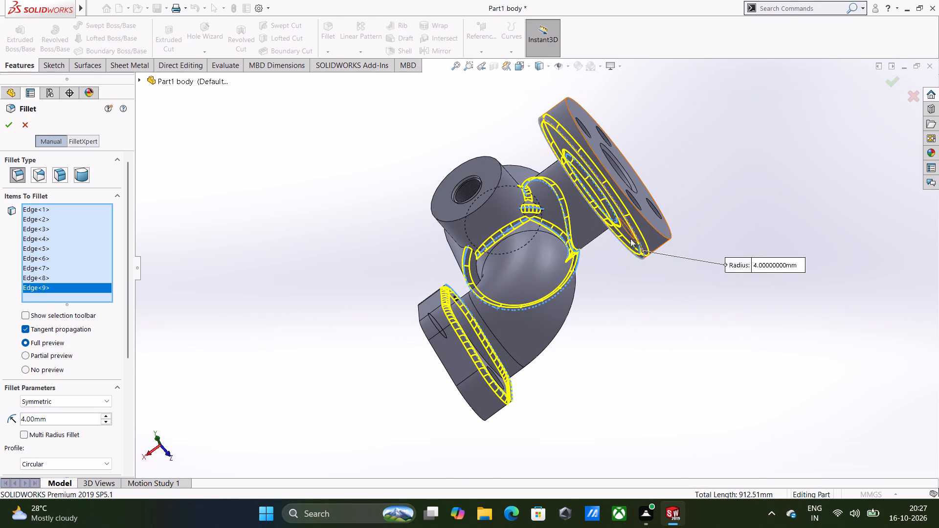
scroll(525, 206, "down", 7)
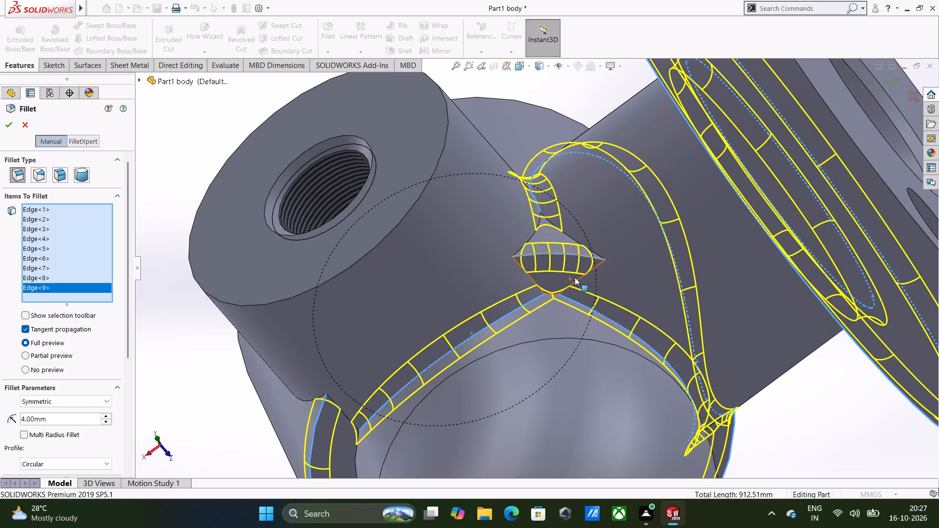
left_click(577, 277)
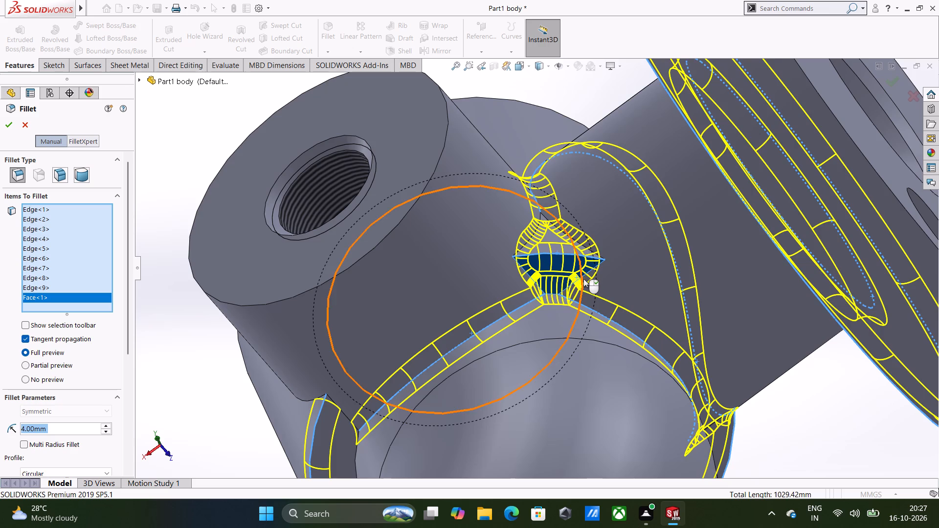
scroll(583, 278, "down", 3)
scroll(583, 278, "up", 7)
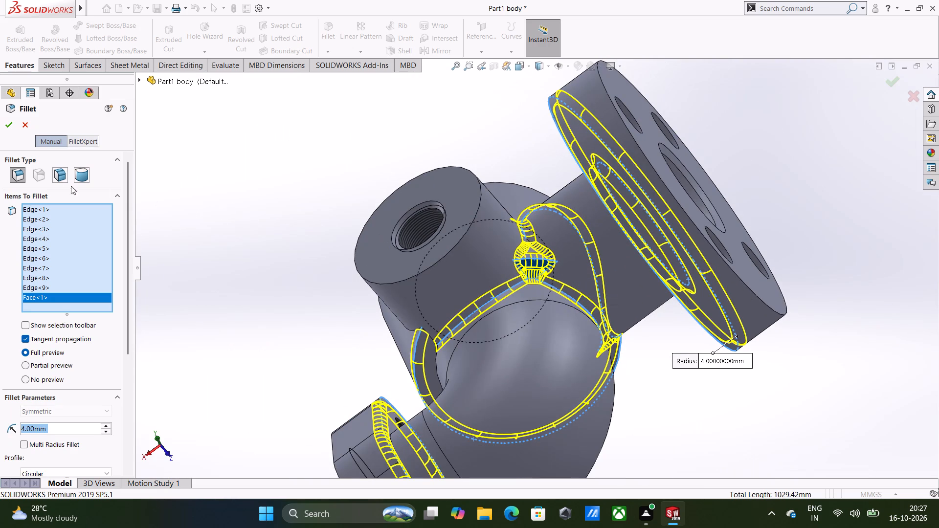
left_click(11, 124)
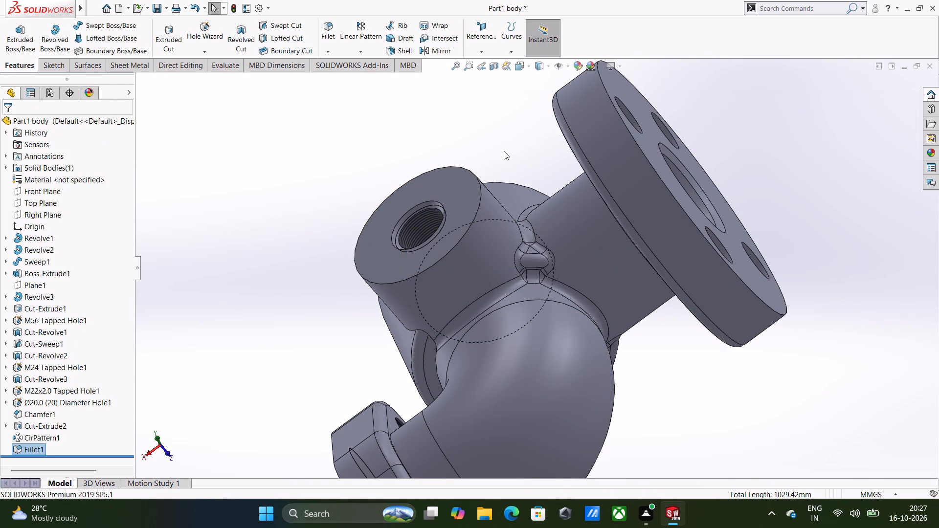
left_click(504, 151)
Edit the 4 mm fillet to include the outer cylindrical face of the main threaded cylinder.
middle_click_drag(595, 279, 573, 207)
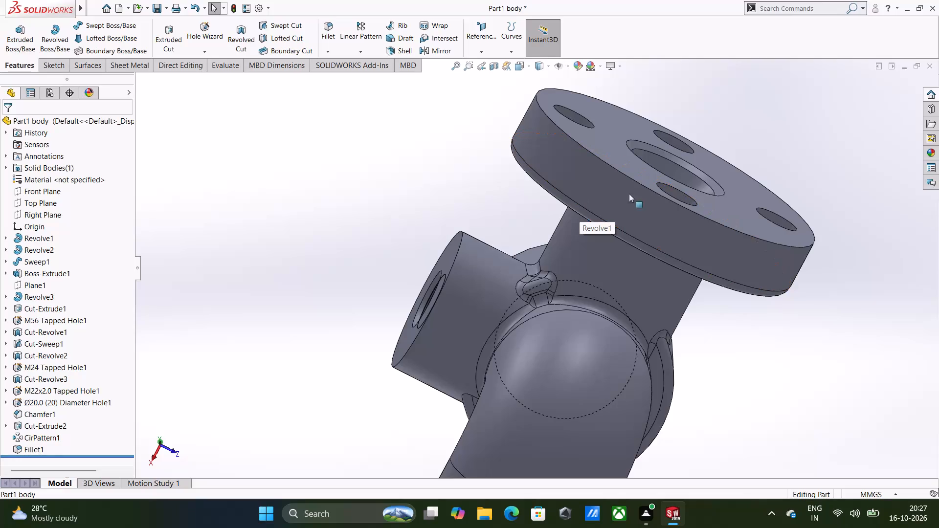
middle_click_drag(543, 309, 693, 298)
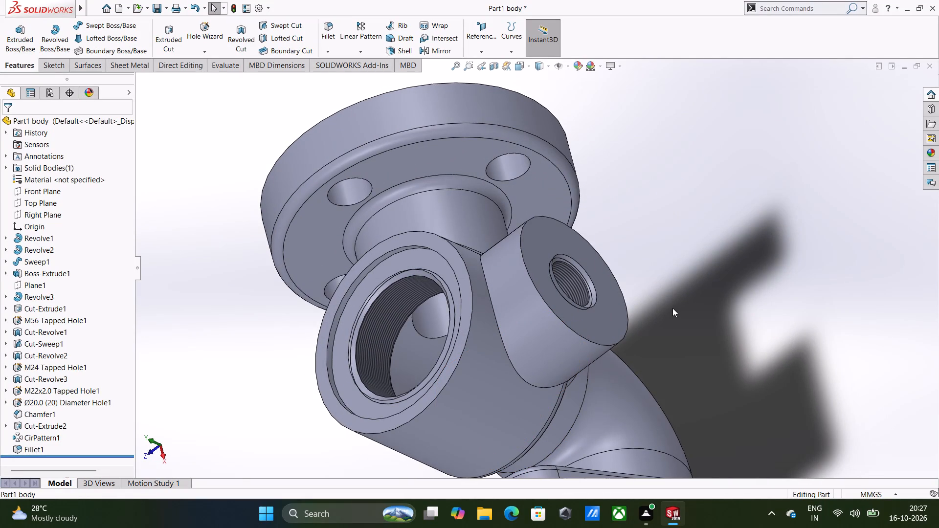
middle_click_drag(670, 306, 778, 171)
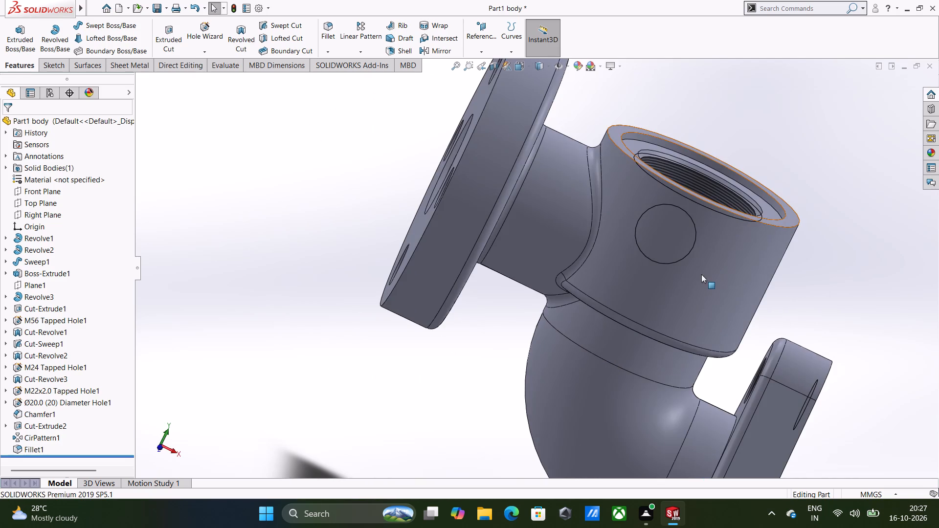
middle_click_drag(708, 272, 619, 223)
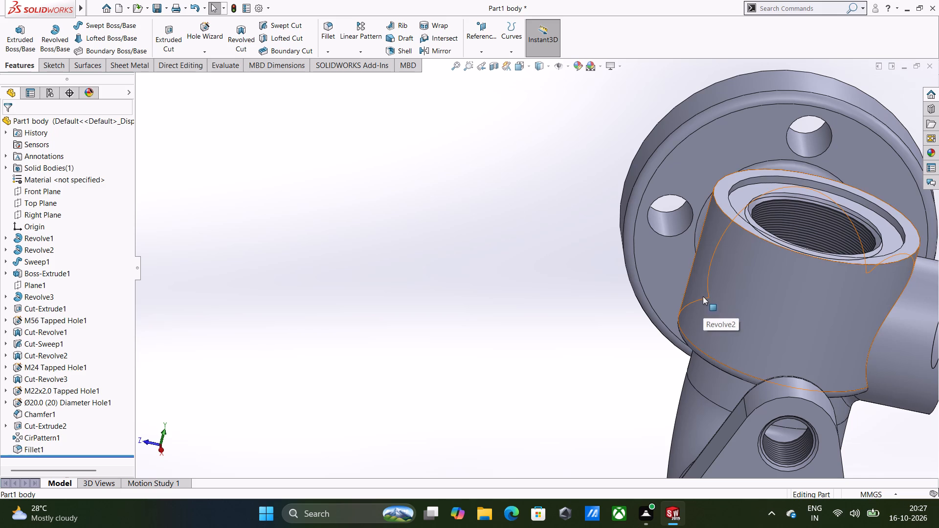
middle_click_drag(702, 296, 662, 358)
middle_click_drag(680, 346, 611, 315)
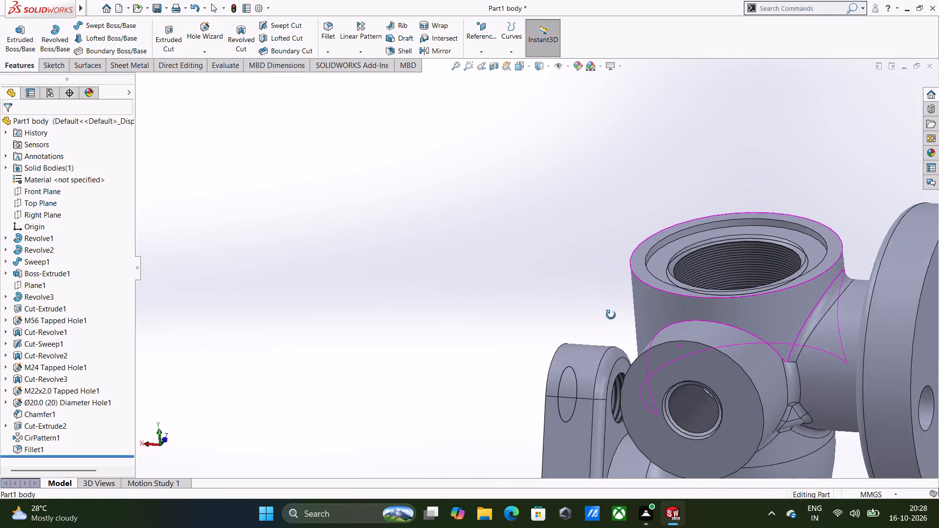
middle_click_drag(611, 315, 620, 309)
left_click(50, 443)
left_click(43, 450)
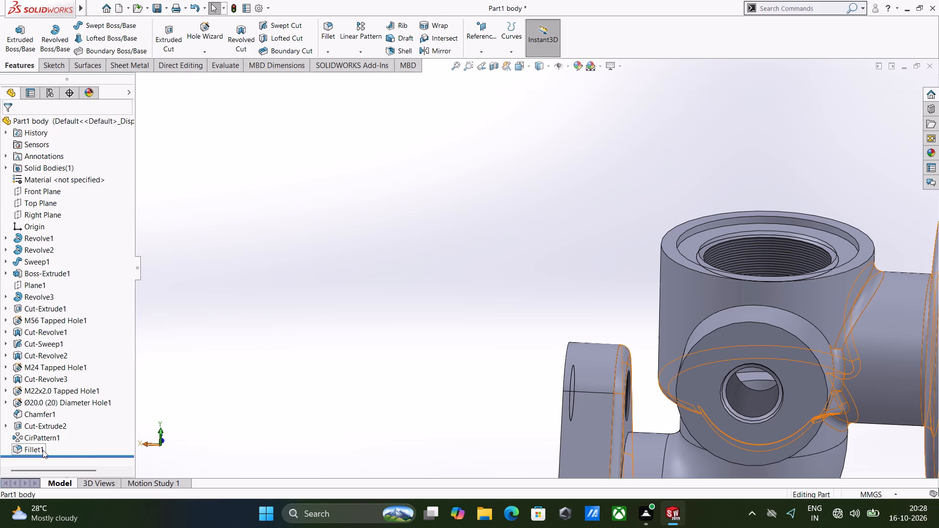
left_click(56, 422)
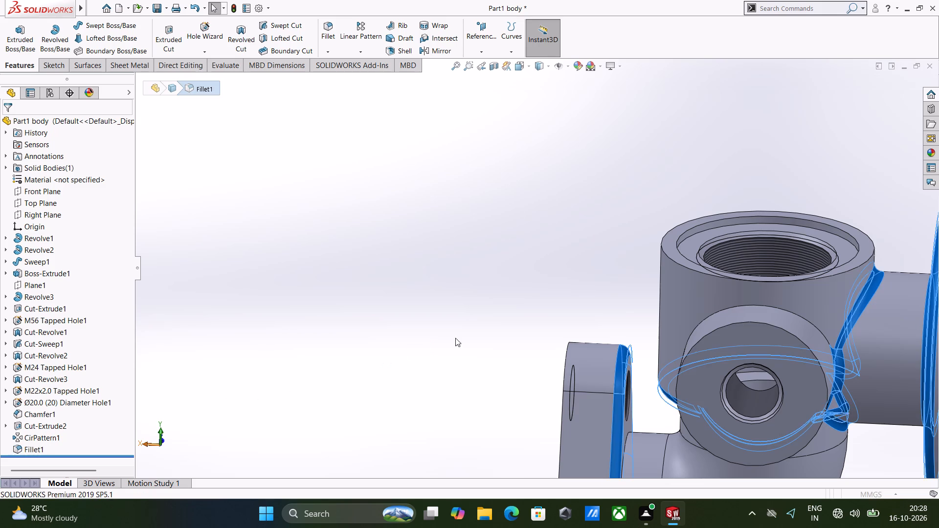
left_click(684, 269)
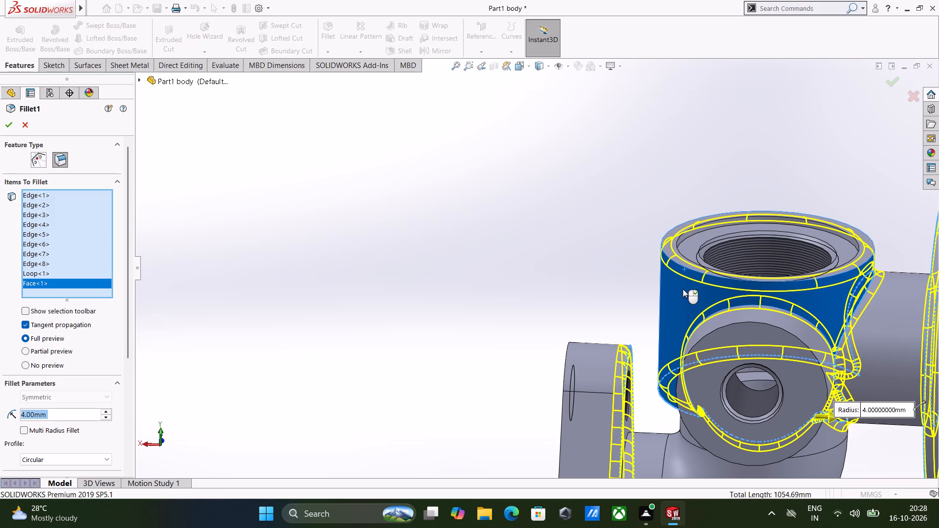
left_click(6, 128)
left_click(413, 274)
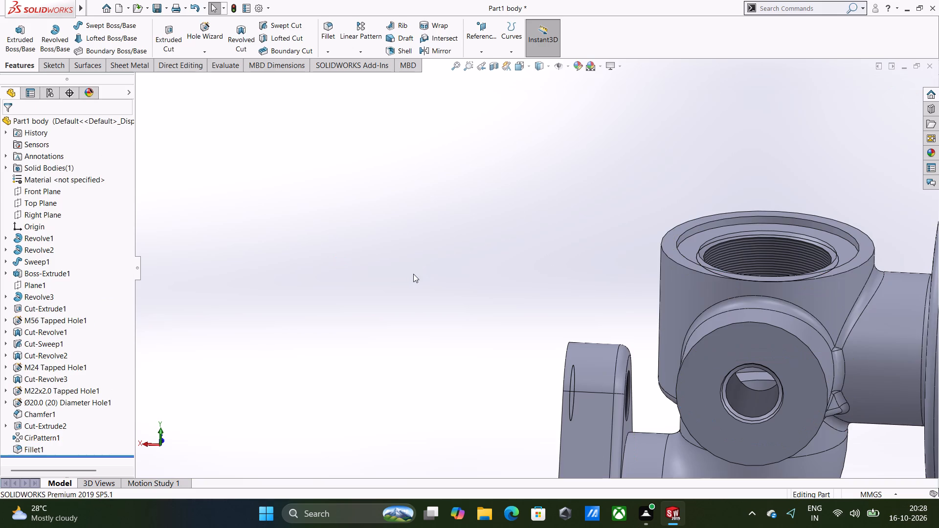
Edit the 4 mm fillet to include the outer top rim edge of the main threaded cylinder.
middle_click_drag(486, 283, 440, 284)
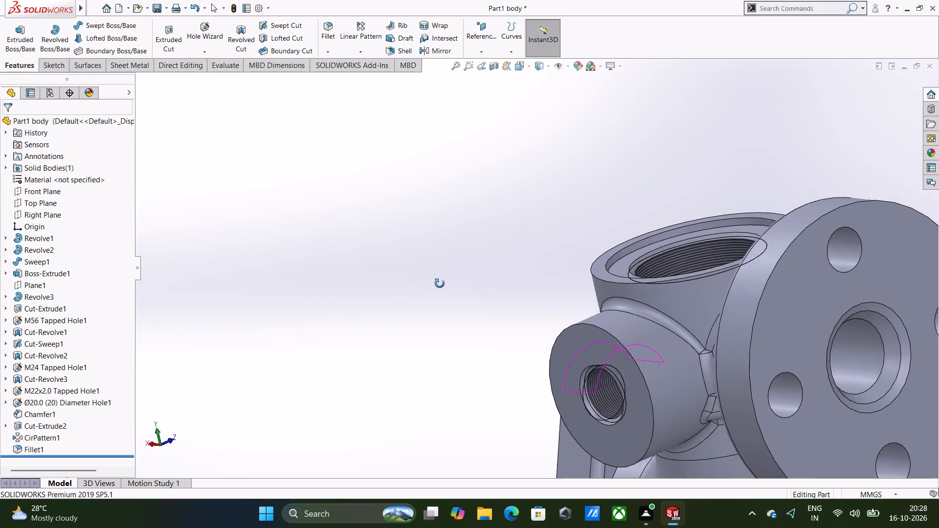
middle_click_drag(440, 284, 475, 221)
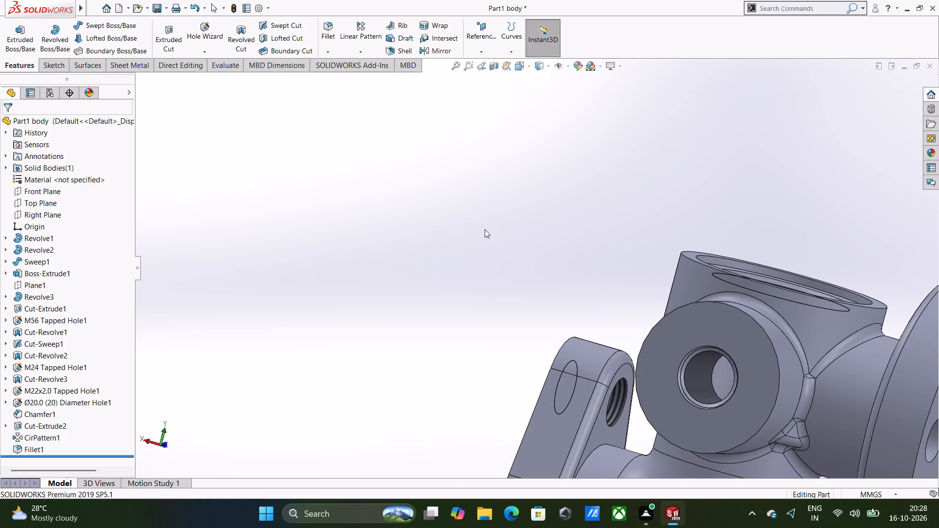
left_click(34, 446)
left_click(44, 414)
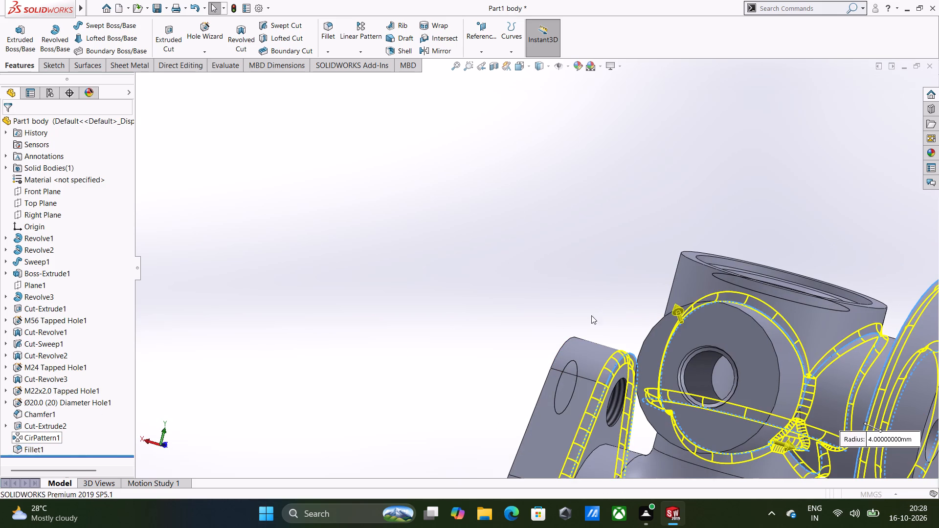
left_click(687, 259)
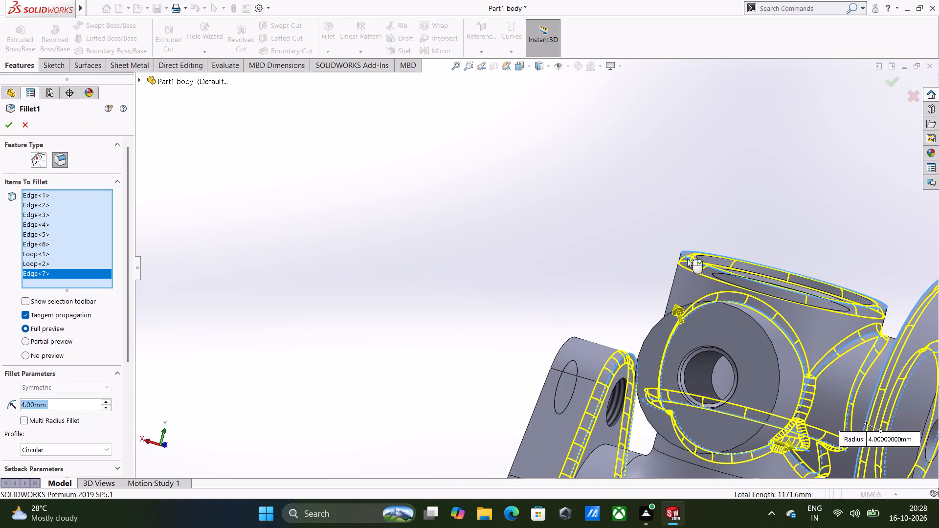
right_click(687, 259)
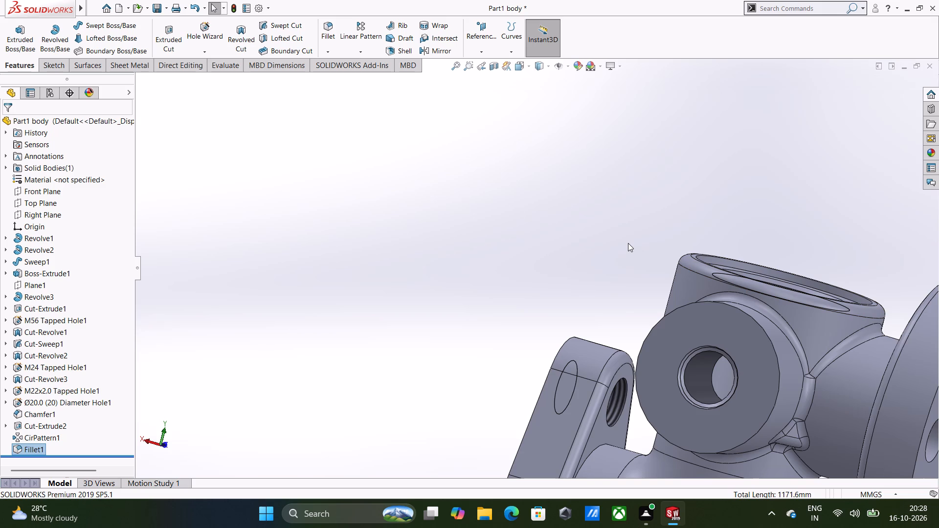
left_click(628, 243)
Examine the filleted body around the threaded opening, side boss and both flanges from several angles.
scroll(657, 243, "down", 2)
scroll(657, 243, "up", 2)
middle_click_drag(682, 279, 619, 317)
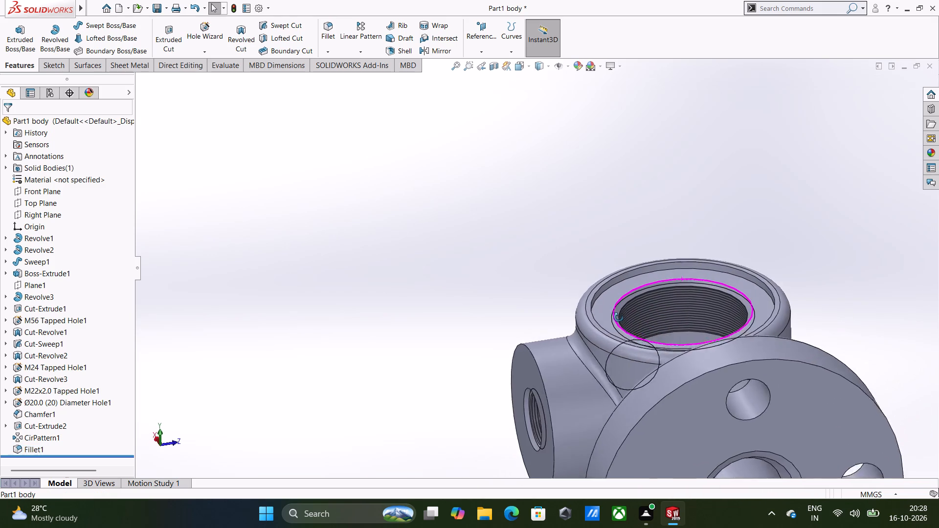
middle_click_drag(619, 317, 611, 325)
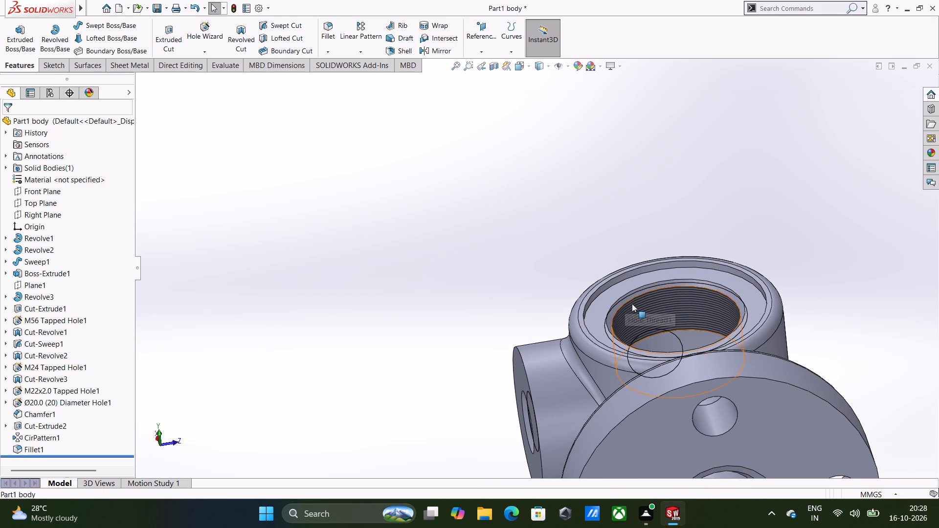
middle_click_drag(604, 275, 698, 282)
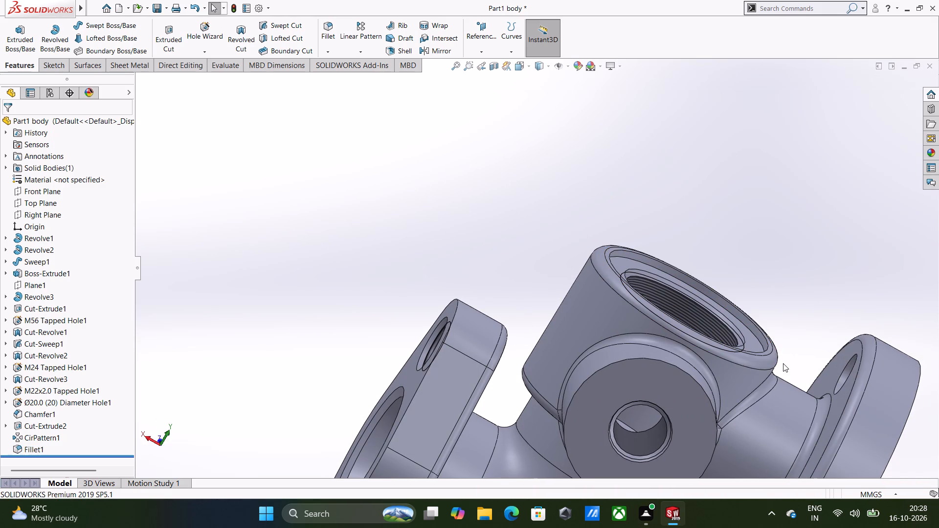
middle_click_drag(770, 357, 716, 311)
scroll(716, 301, "down", 2)
scroll(716, 301, "up", 4)
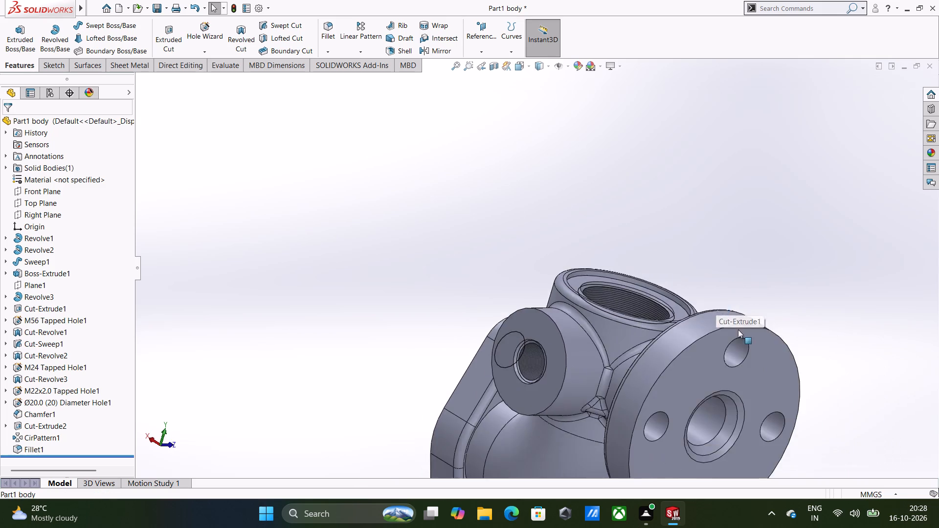
scroll(738, 330, "up", 3)
middle_click_drag(716, 355, 762, 423)
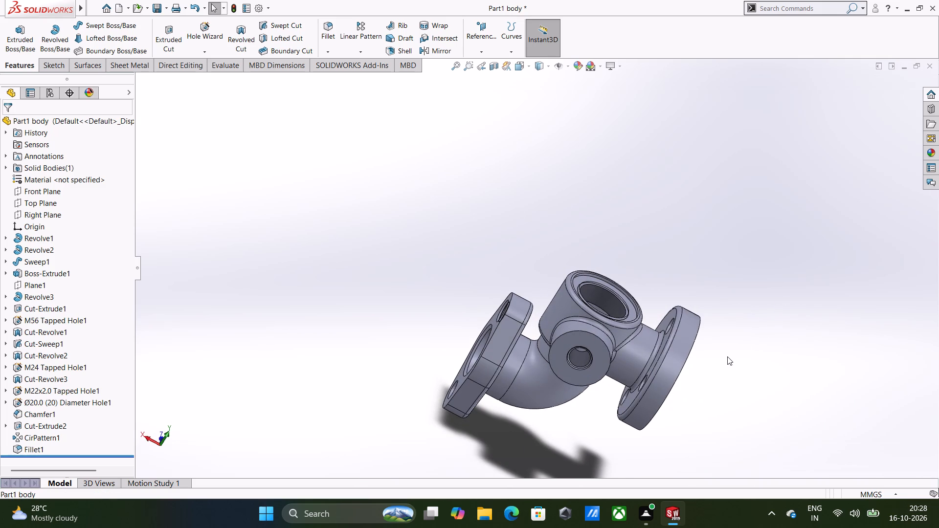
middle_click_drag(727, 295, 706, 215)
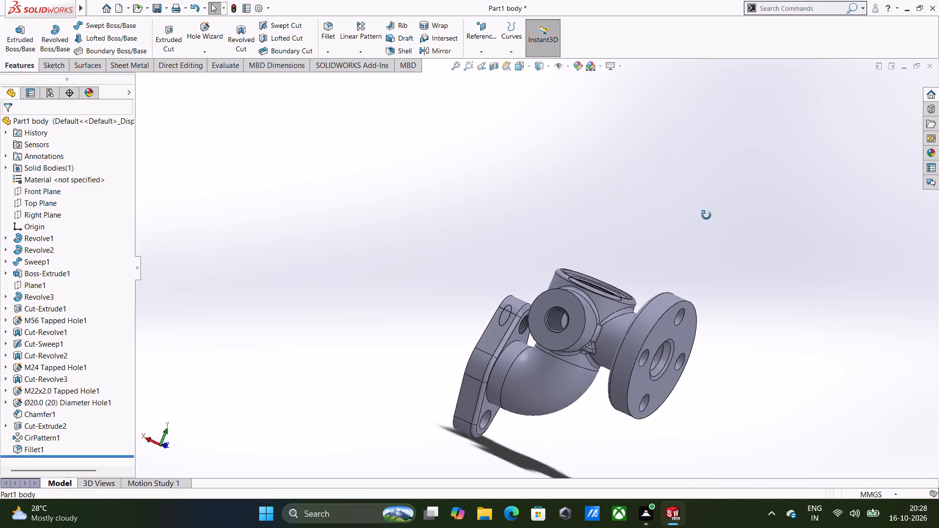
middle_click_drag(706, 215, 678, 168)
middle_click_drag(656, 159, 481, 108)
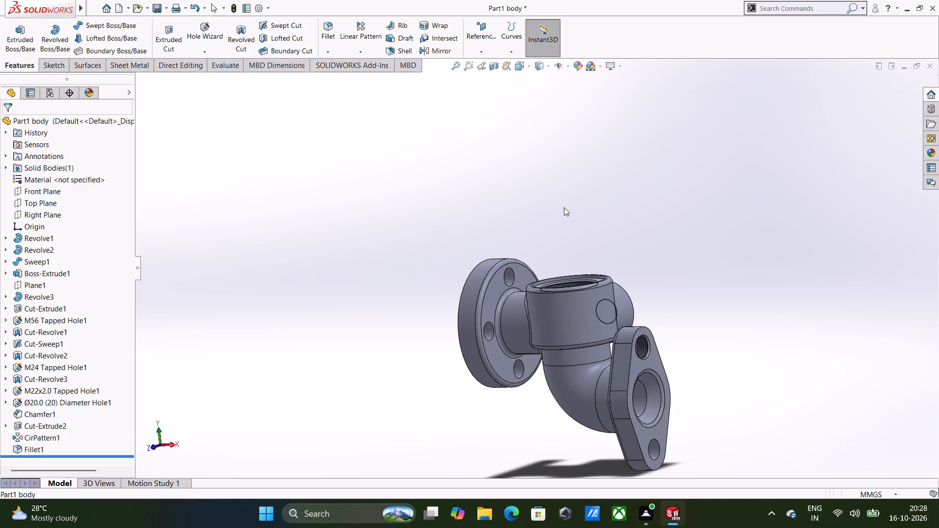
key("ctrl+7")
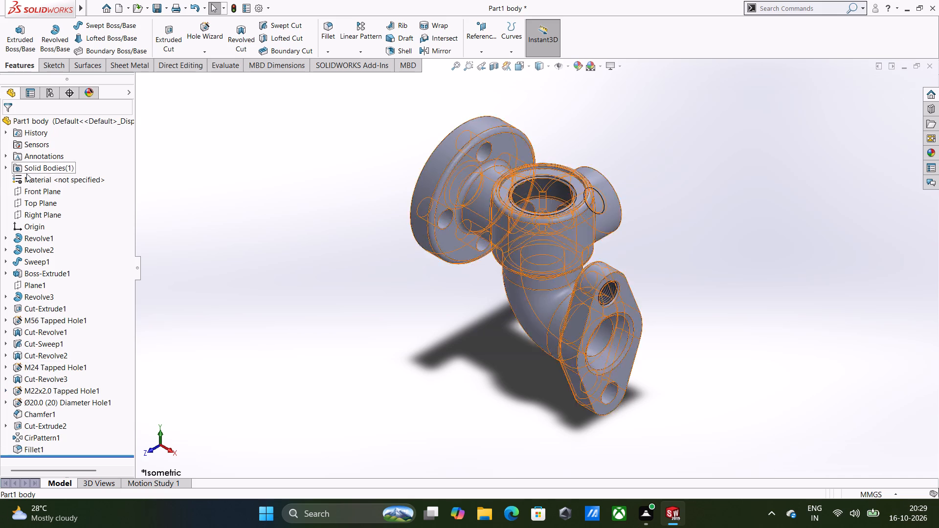
Assign Cast Alloy Steel from the SOLIDWORKS steel materials to the valve body part.
left_click(67, 179)
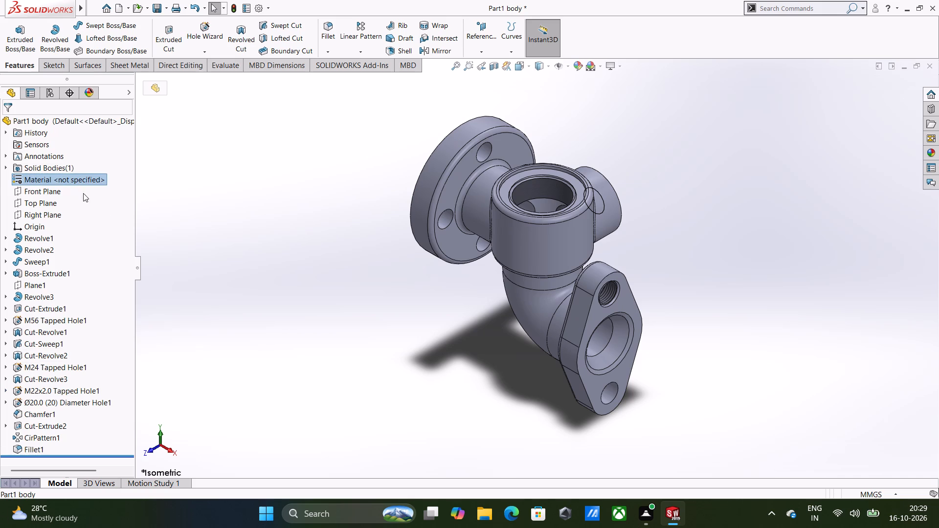
right_click(57, 178)
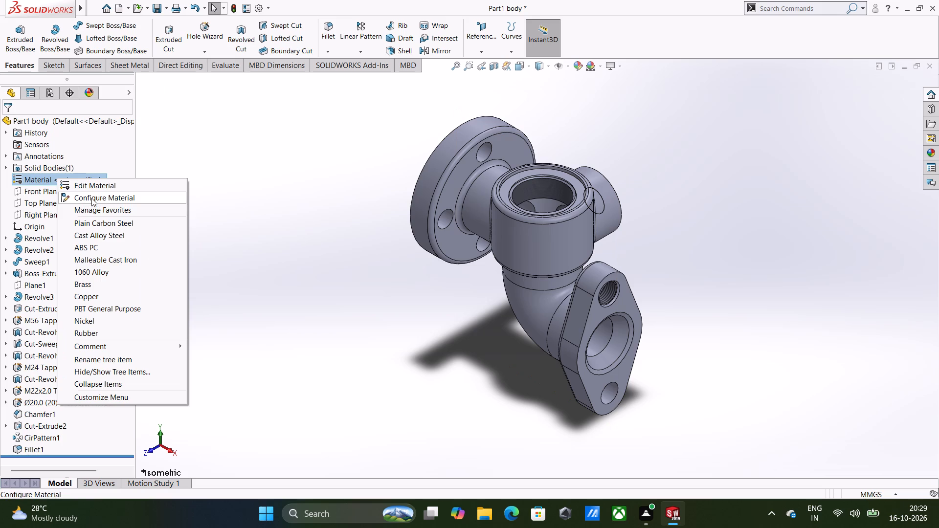
left_click(104, 186)
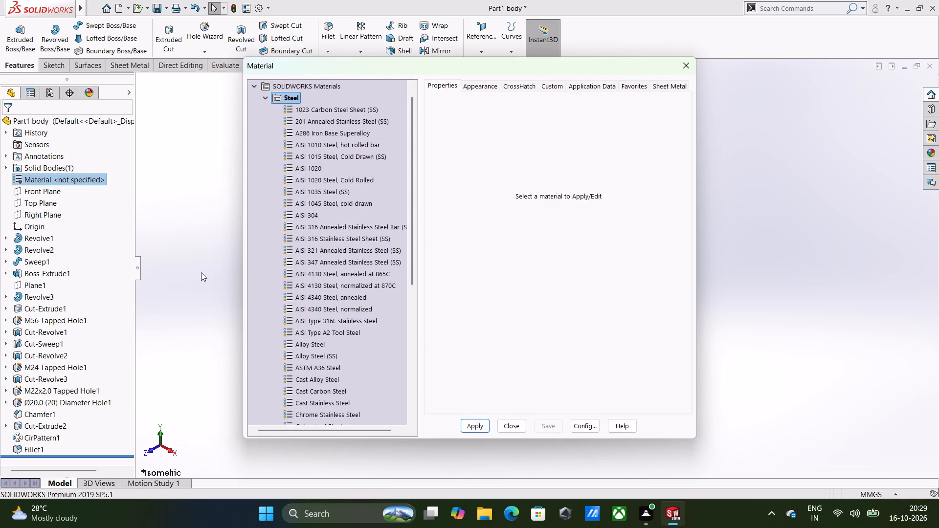
scroll(339, 257, "down", 1)
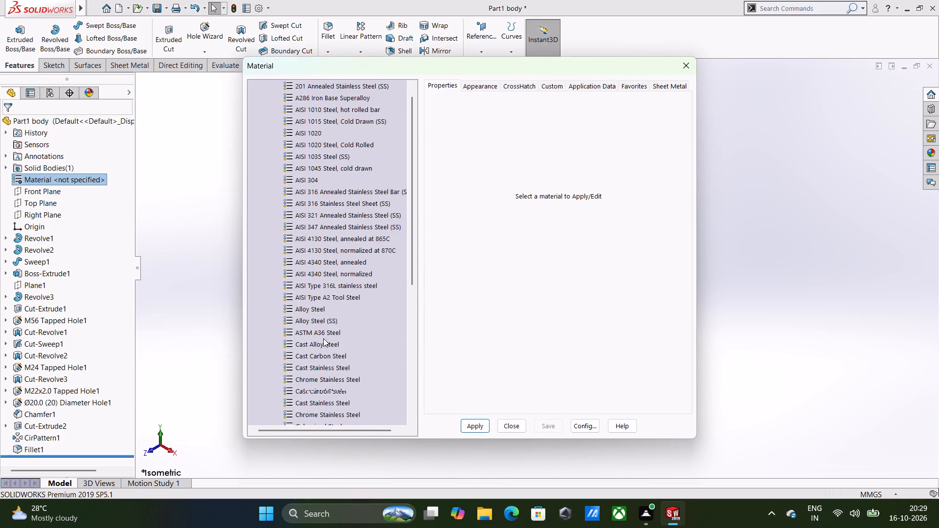
scroll(316, 274, "down", 1)
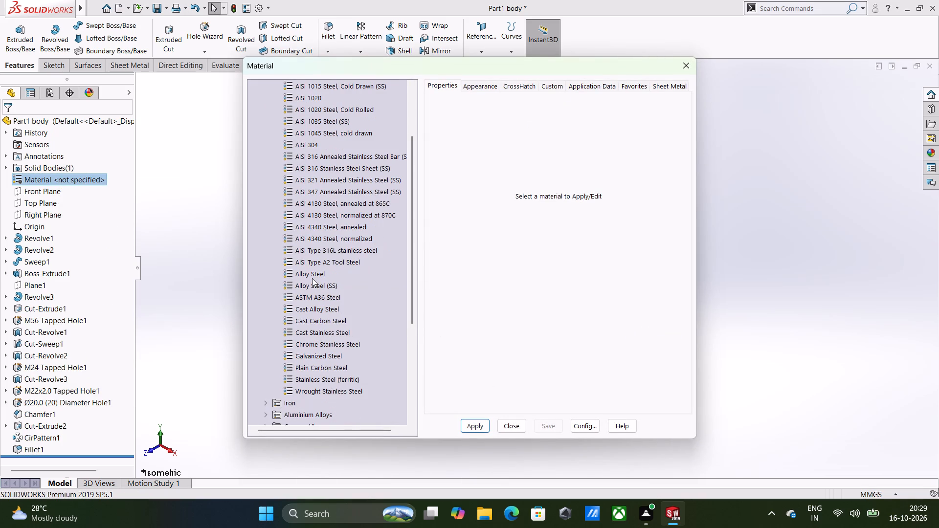
left_click(314, 313)
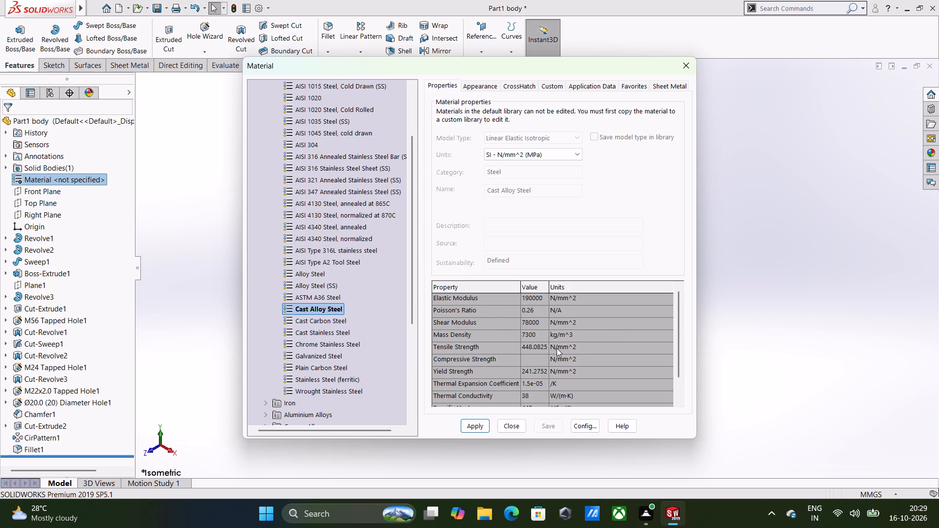
scroll(557, 348, "down", 2)
left_click(485, 426)
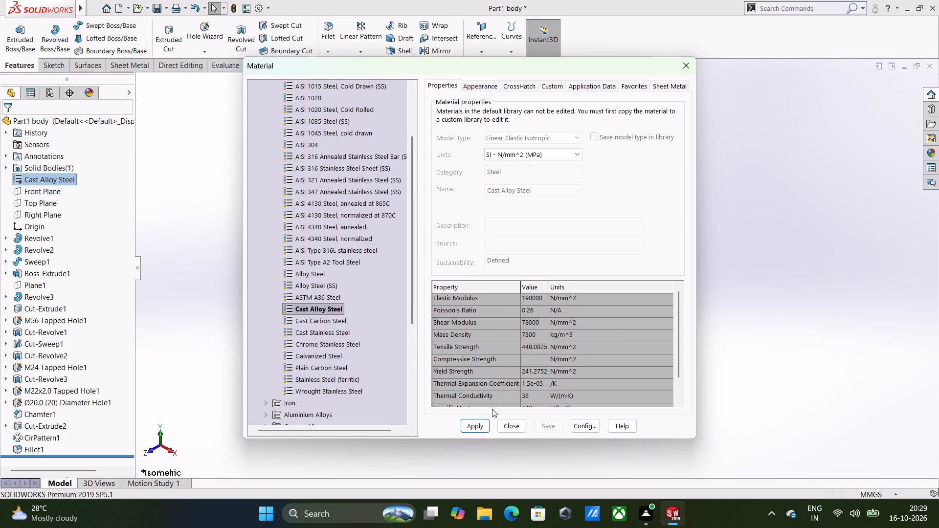
left_click(519, 423)
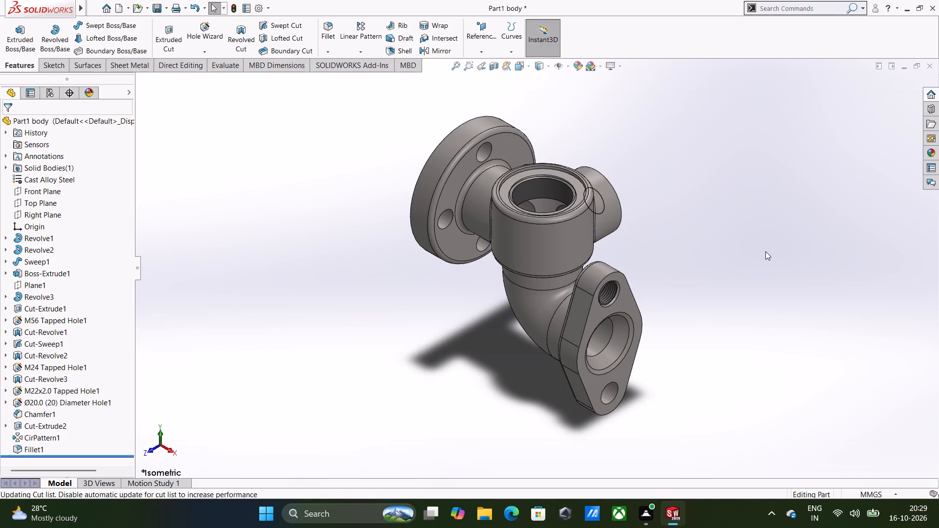
Recolour the whole part's cast stainless steel appearance to a dark orange-brown with a red value of 197.
left_click(582, 69)
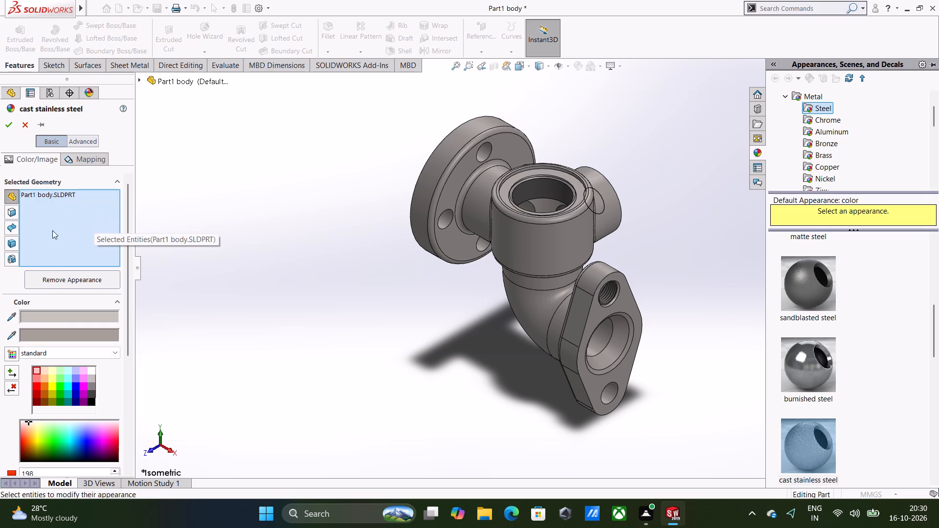
left_click(49, 381)
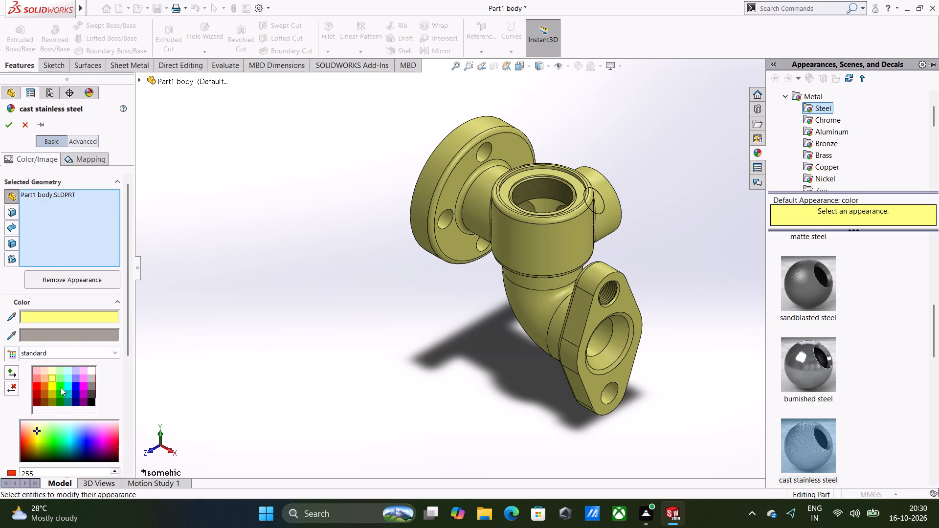
left_click(64, 387)
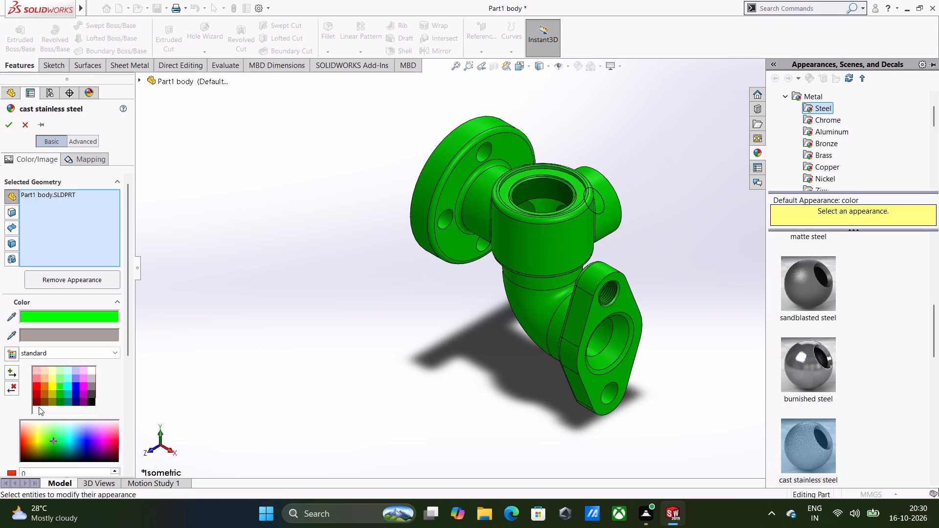
left_click(24, 441)
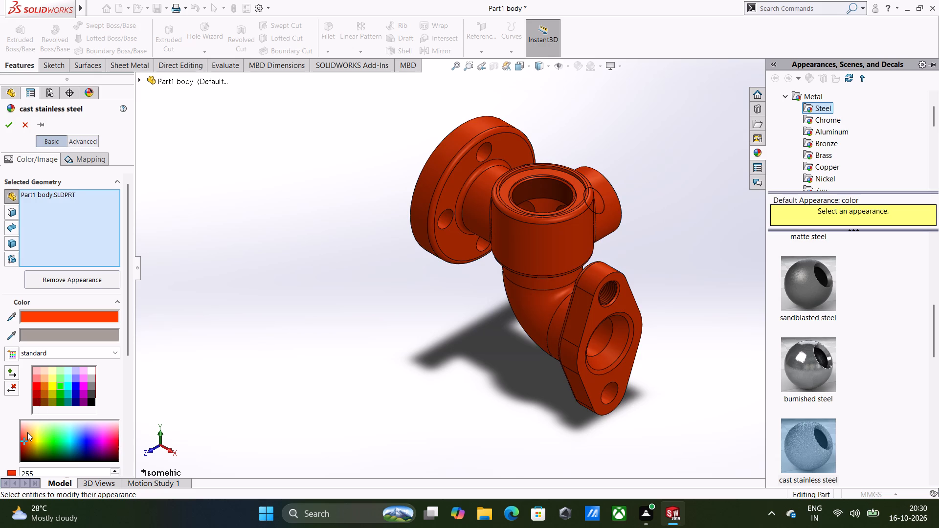
left_click(27, 431)
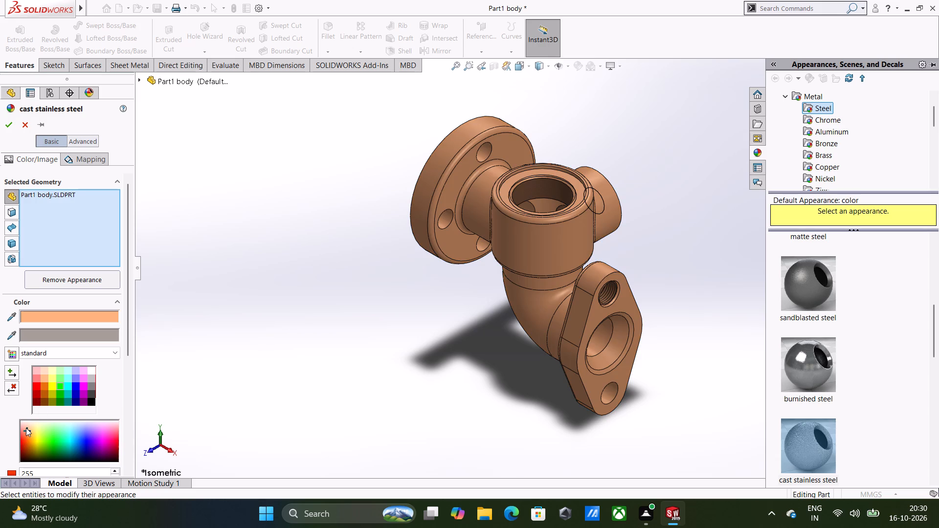
left_click(28, 446)
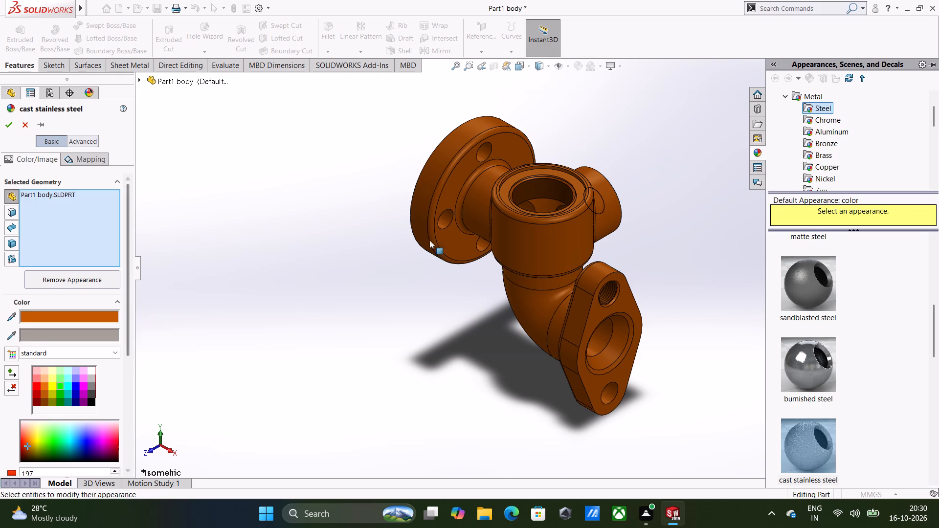
left_click(523, 177)
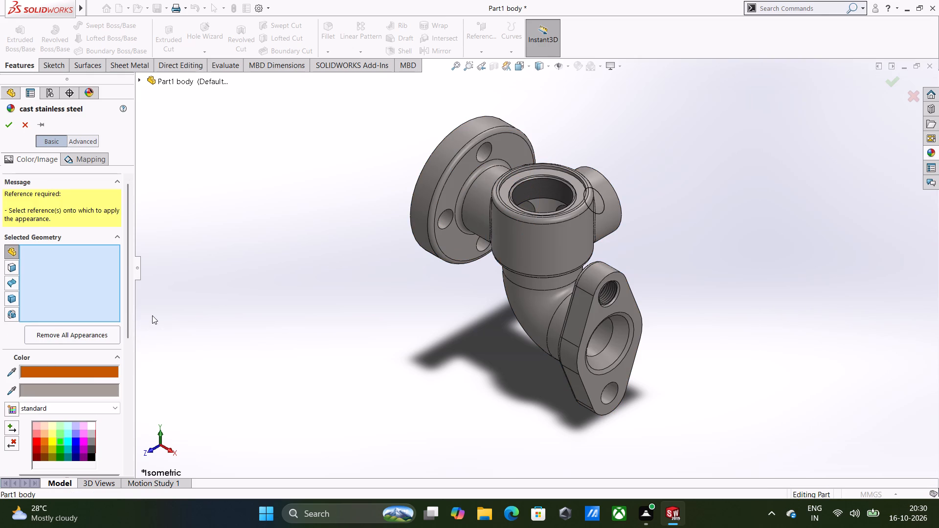
left_click(509, 184)
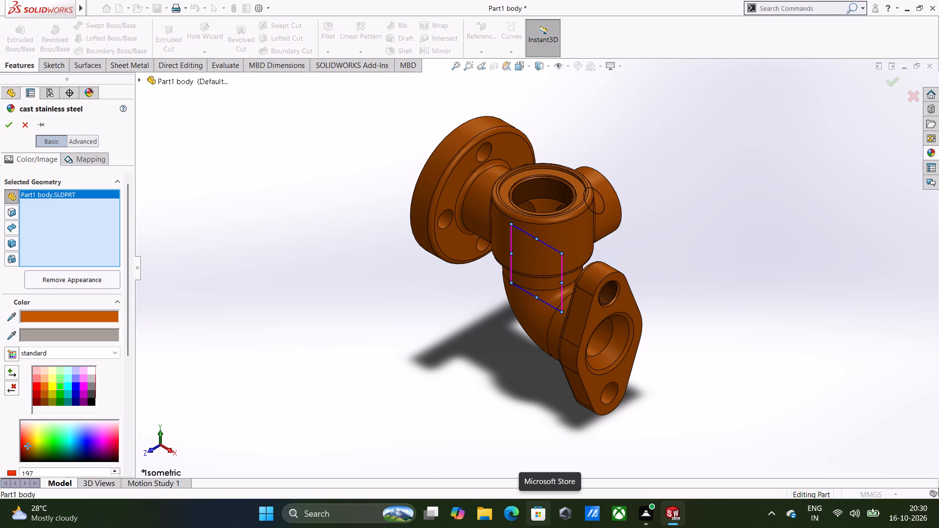
left_click(15, 129)
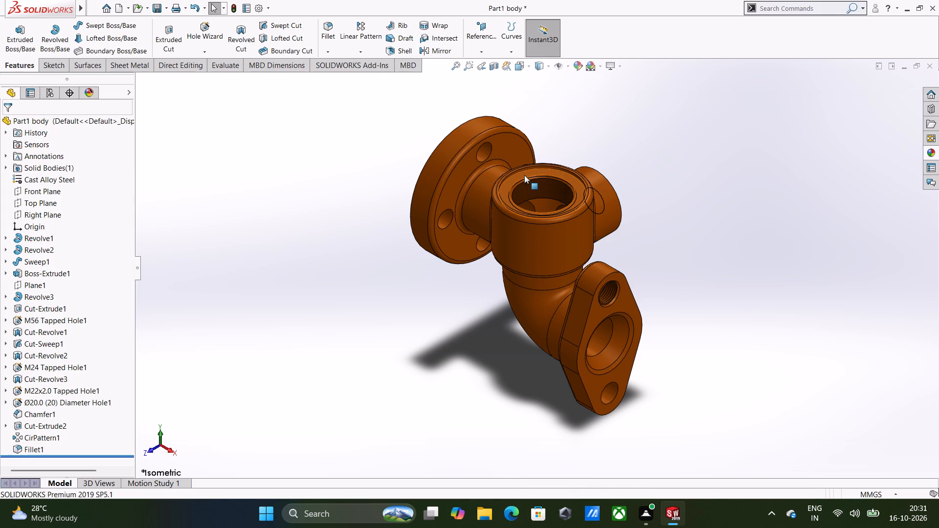
Select the flat ring face around the main threaded opening, followed by the flat outer face of the oval flange.
left_click(524, 175)
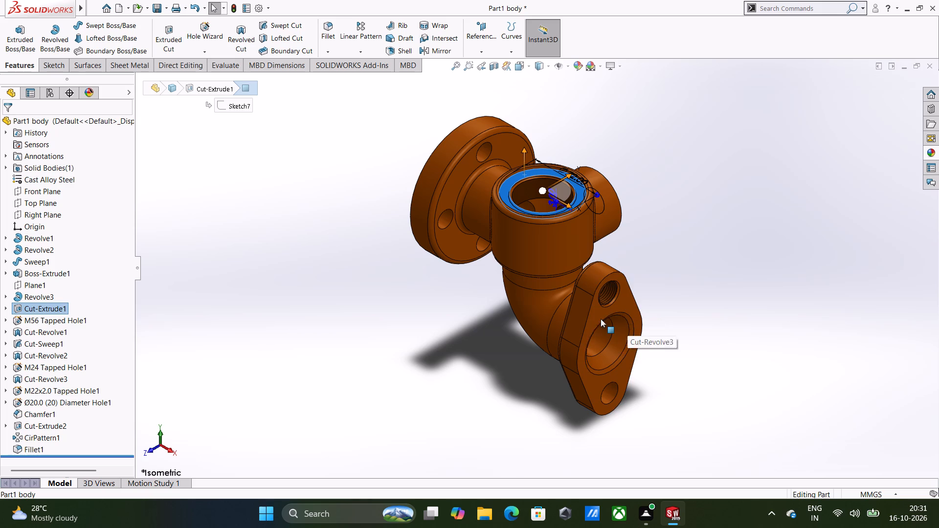
left_click(630, 304)
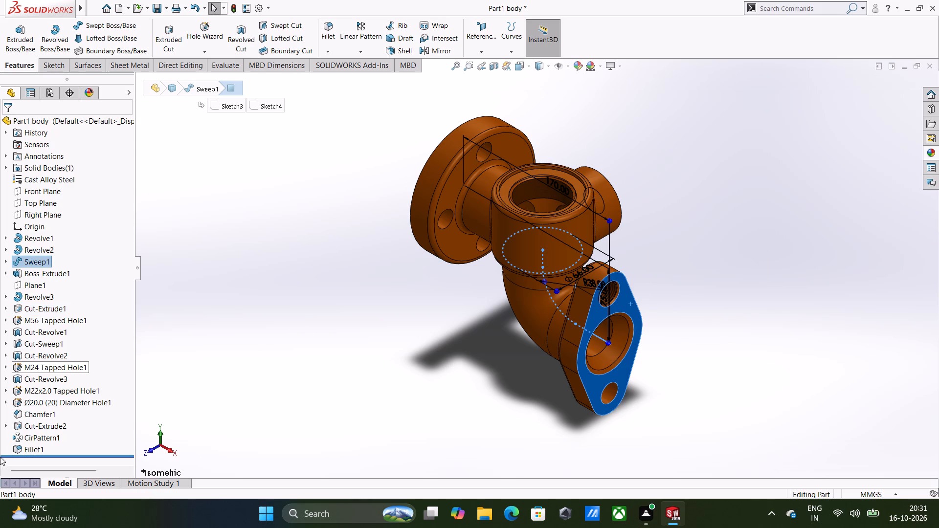
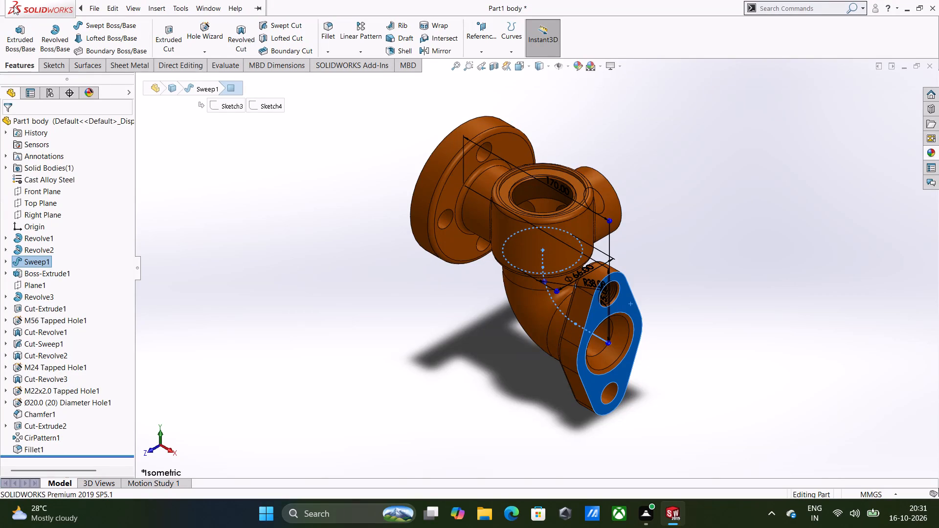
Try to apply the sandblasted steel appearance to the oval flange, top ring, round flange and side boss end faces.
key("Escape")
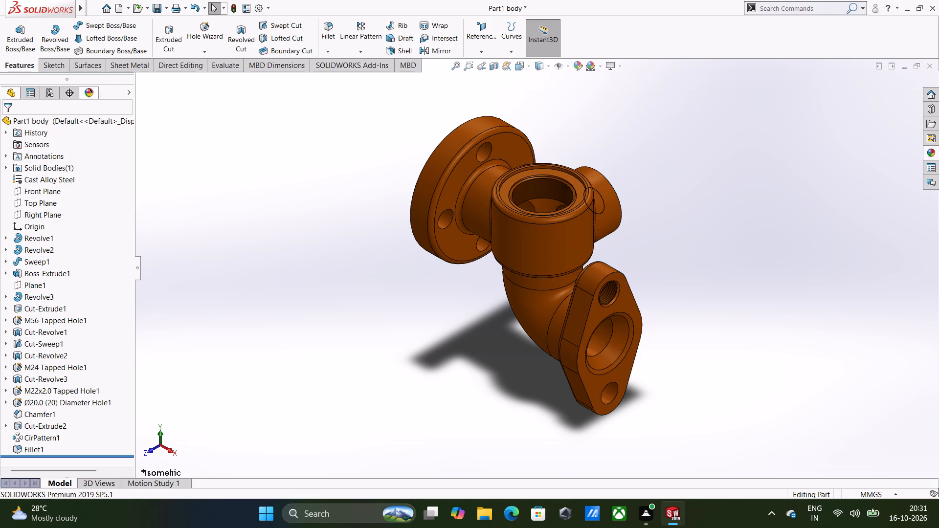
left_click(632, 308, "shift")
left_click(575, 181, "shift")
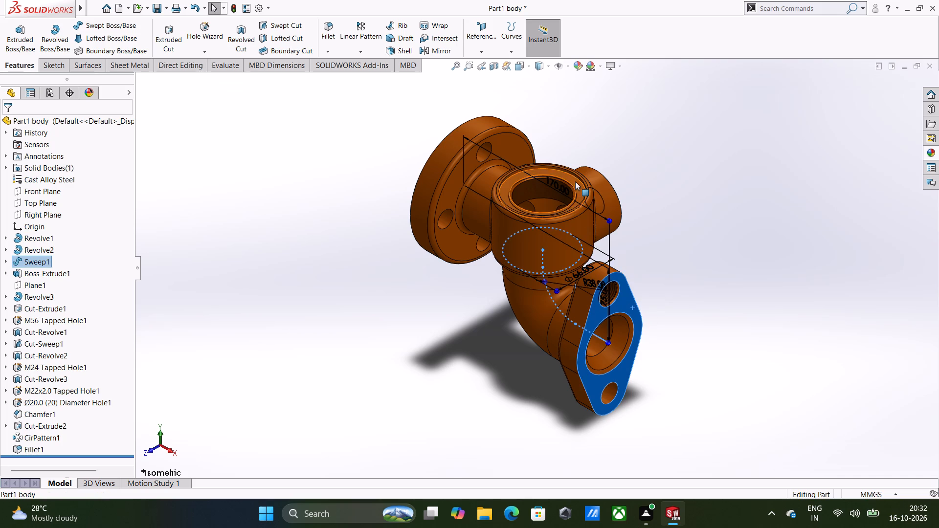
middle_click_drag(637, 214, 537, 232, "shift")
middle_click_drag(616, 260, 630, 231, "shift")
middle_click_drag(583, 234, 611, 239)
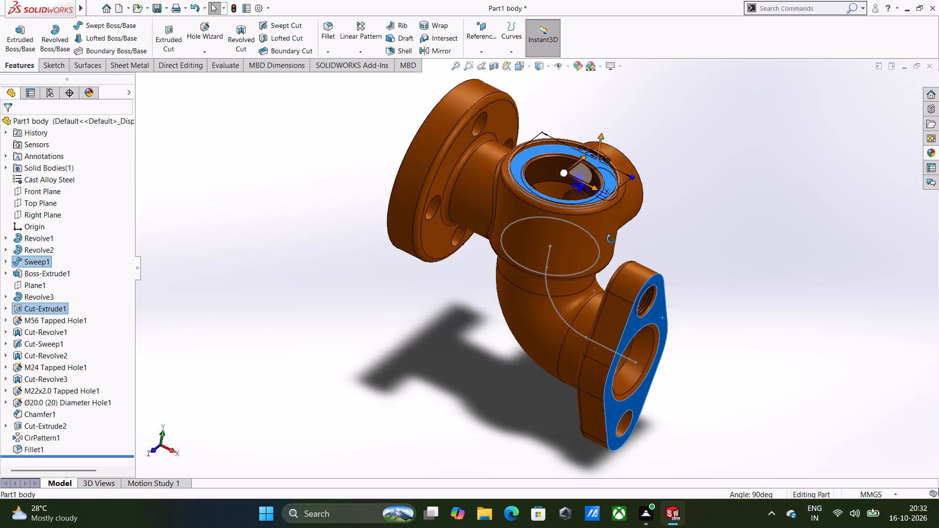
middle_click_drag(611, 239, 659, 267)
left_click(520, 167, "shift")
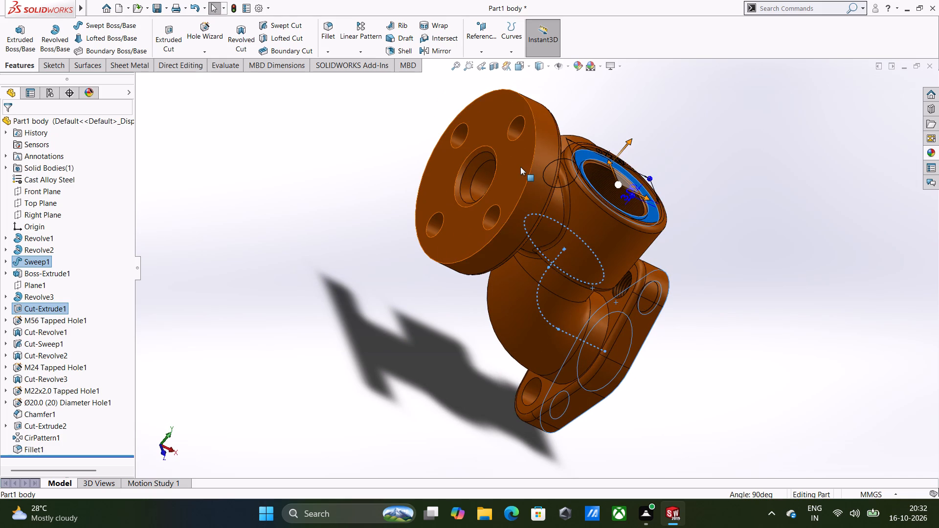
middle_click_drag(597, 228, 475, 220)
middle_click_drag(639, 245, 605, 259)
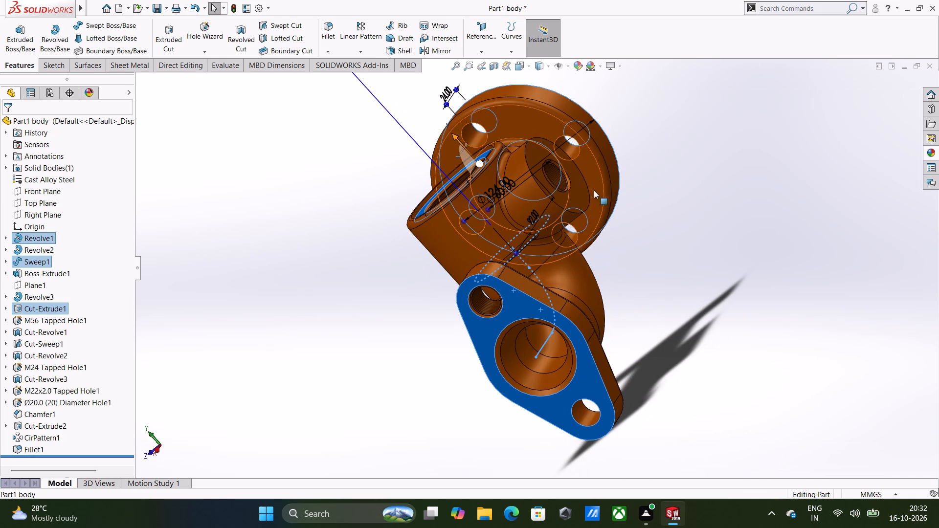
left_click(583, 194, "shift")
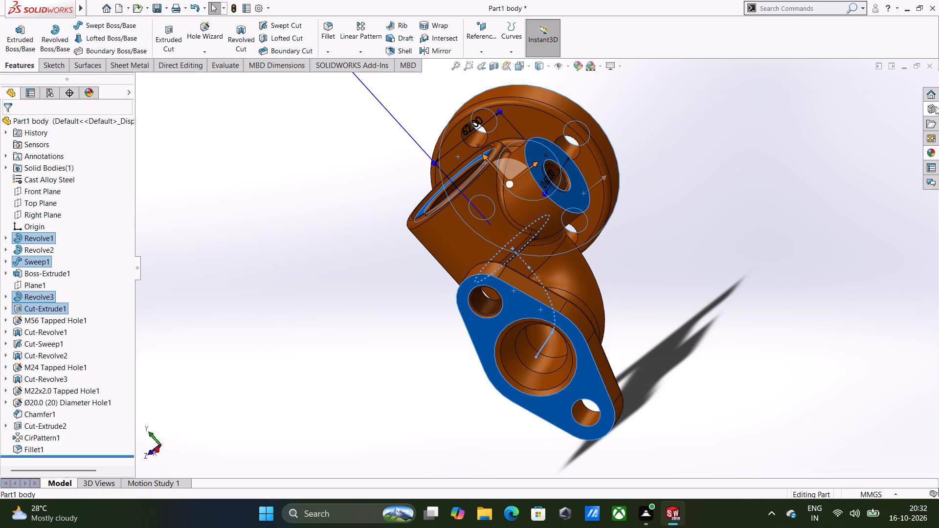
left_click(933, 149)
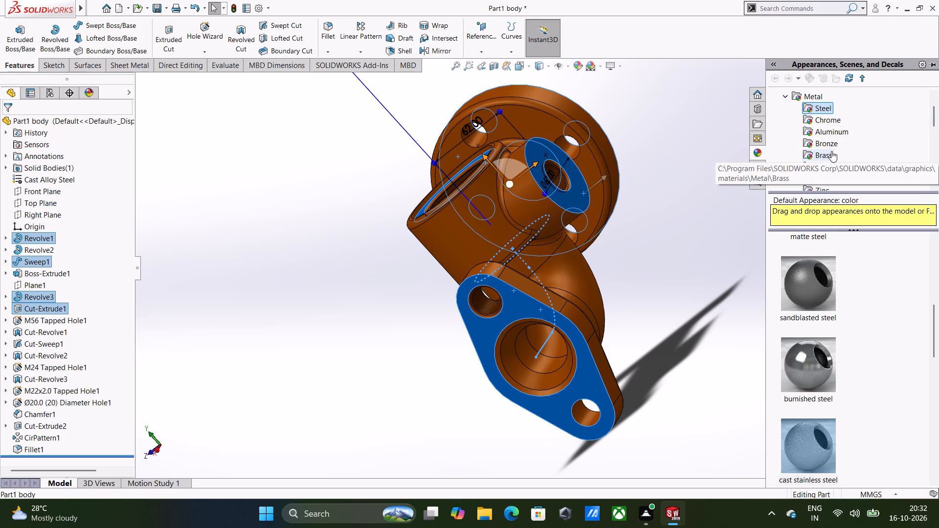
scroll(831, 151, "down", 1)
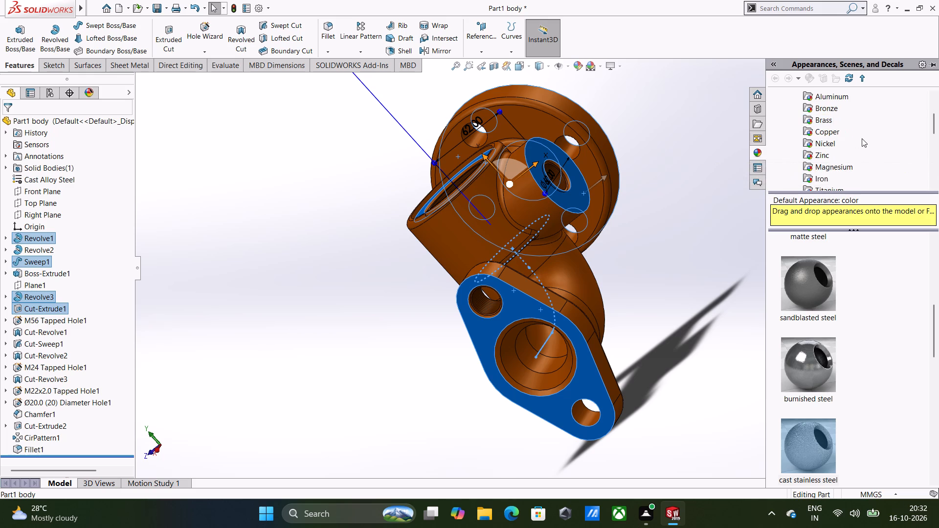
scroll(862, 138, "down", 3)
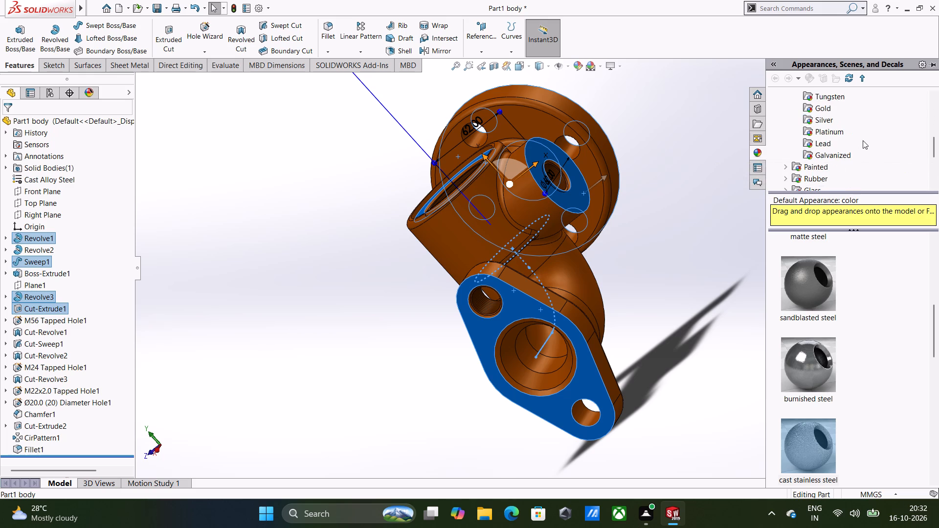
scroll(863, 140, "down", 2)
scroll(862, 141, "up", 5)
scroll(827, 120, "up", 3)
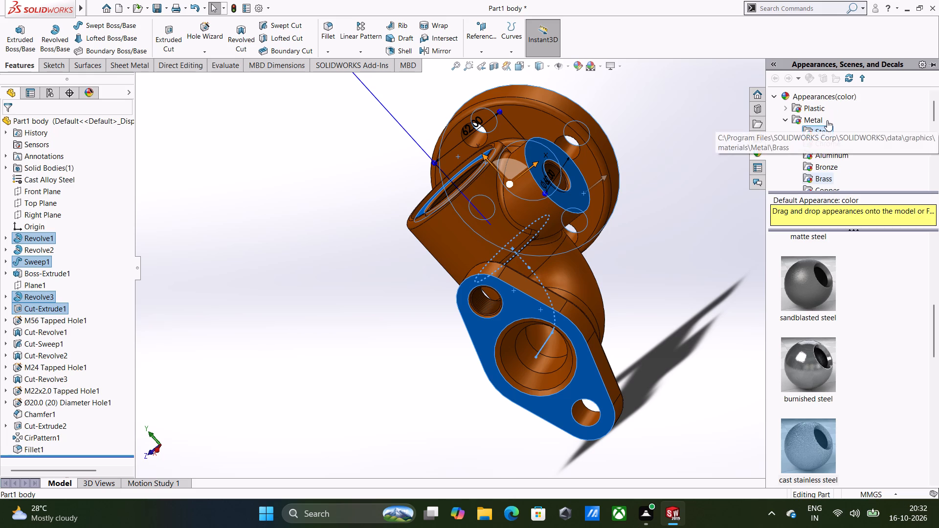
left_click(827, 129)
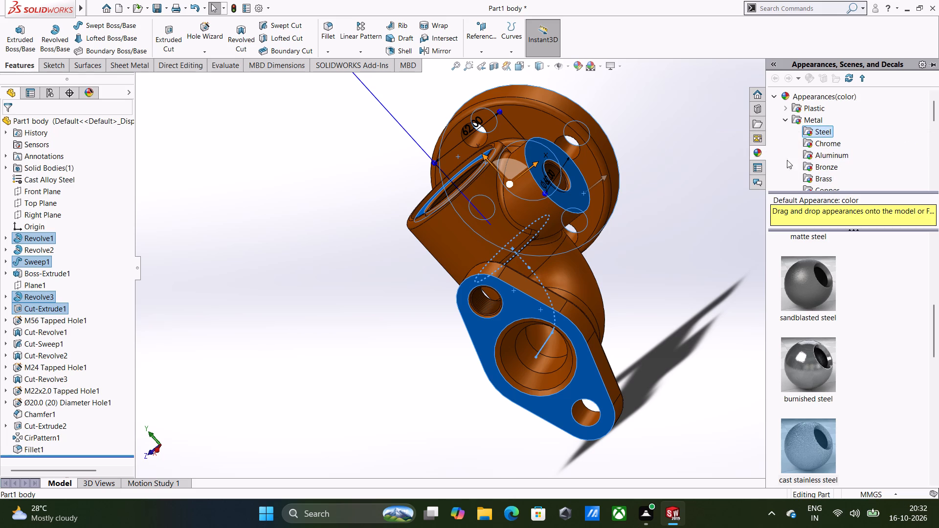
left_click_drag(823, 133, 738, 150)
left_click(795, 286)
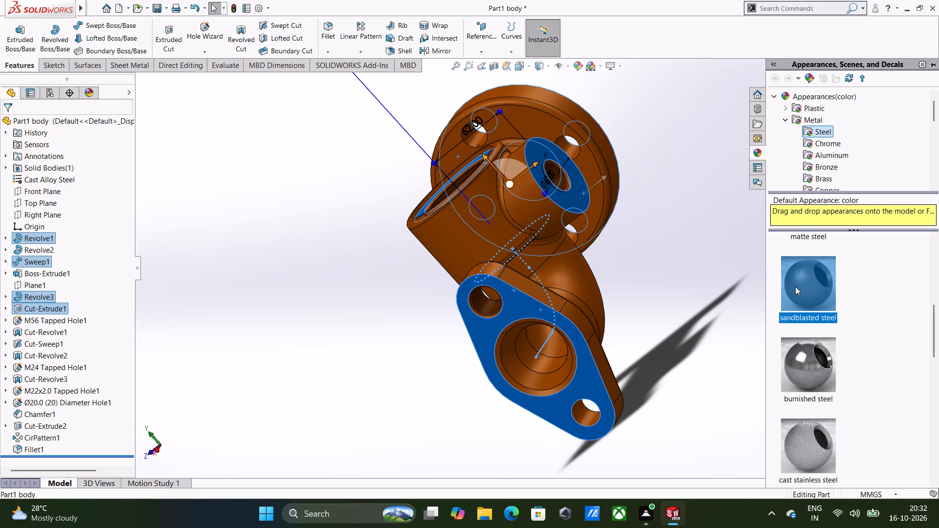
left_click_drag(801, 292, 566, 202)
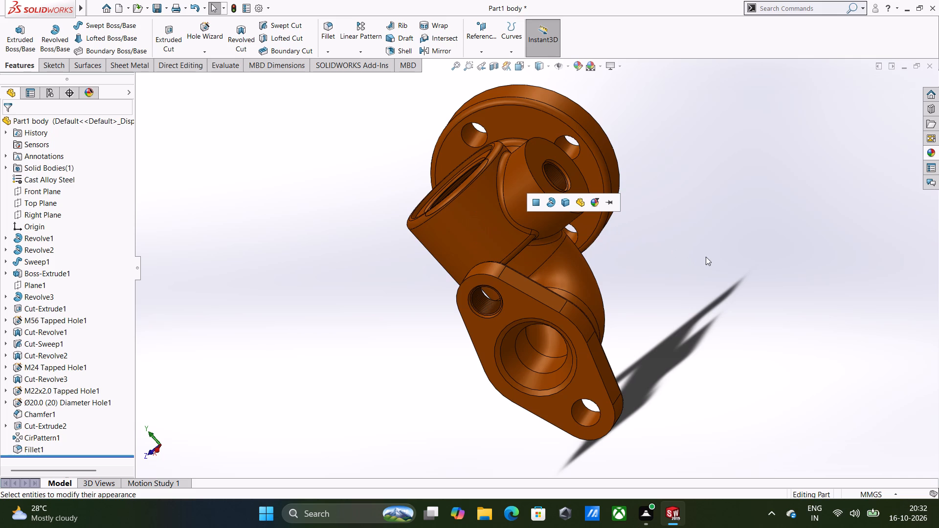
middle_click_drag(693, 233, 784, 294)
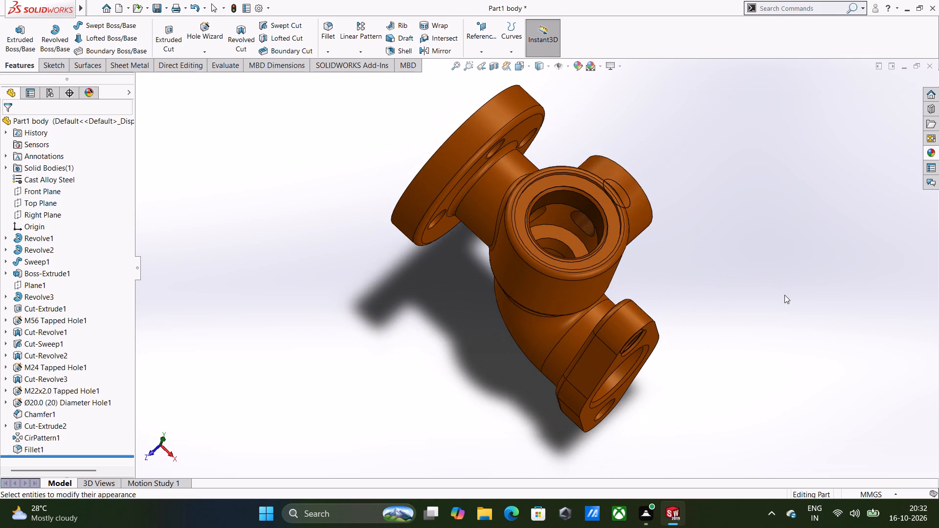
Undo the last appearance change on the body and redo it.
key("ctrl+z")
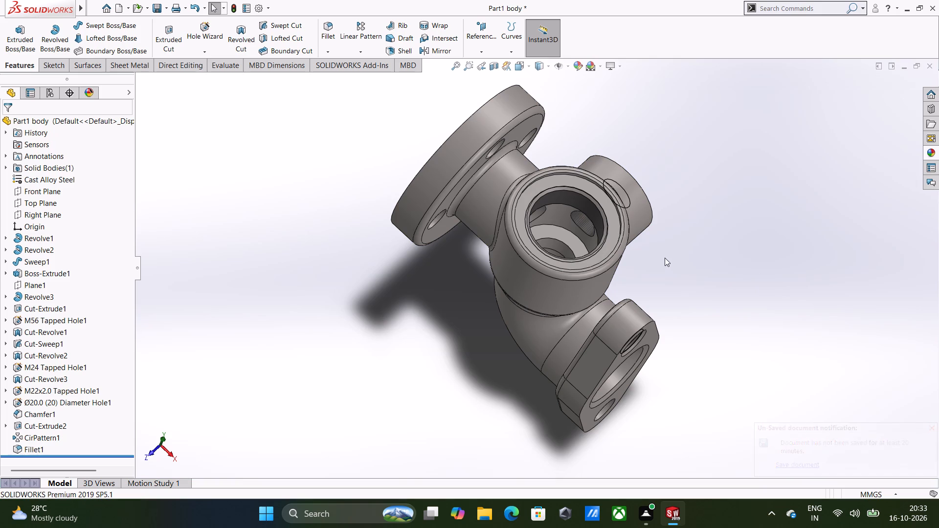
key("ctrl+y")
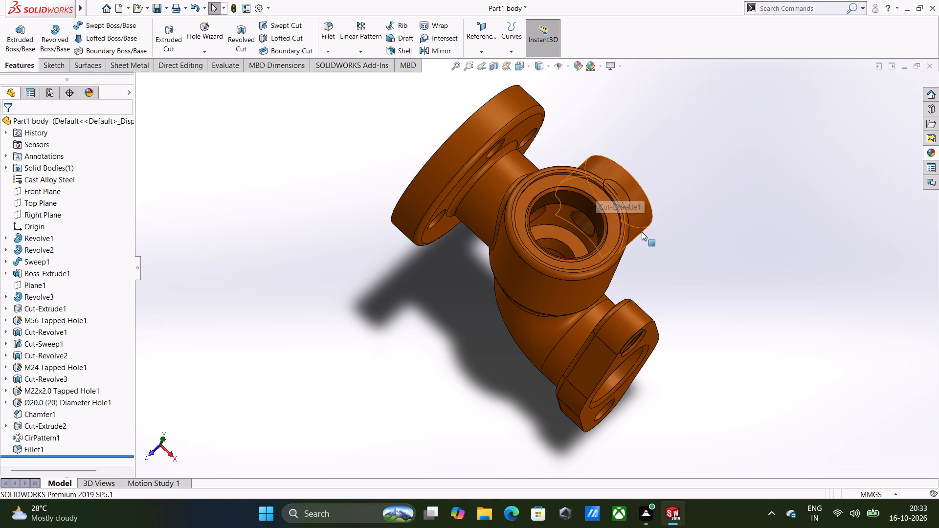
Apply the sandblasted steel appearance to the top ring, oval flange, side boss end and round flange faces.
left_click(603, 200)
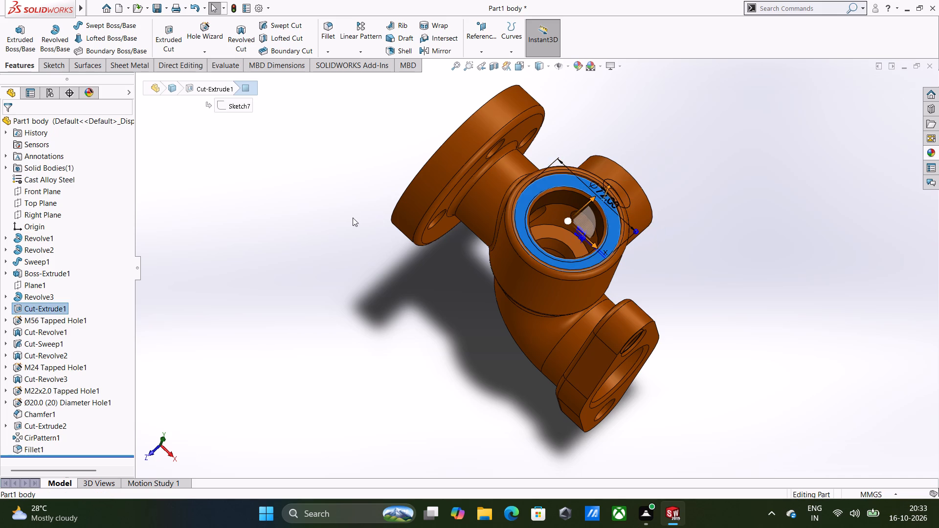
key("Escape")
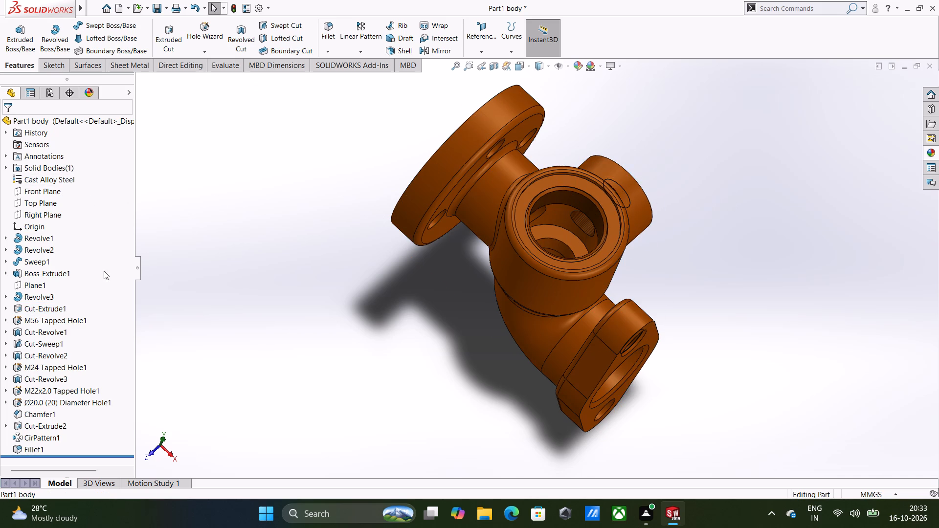
left_click(540, 185, "shift")
middle_click_drag(577, 194, 638, 207, "shift")
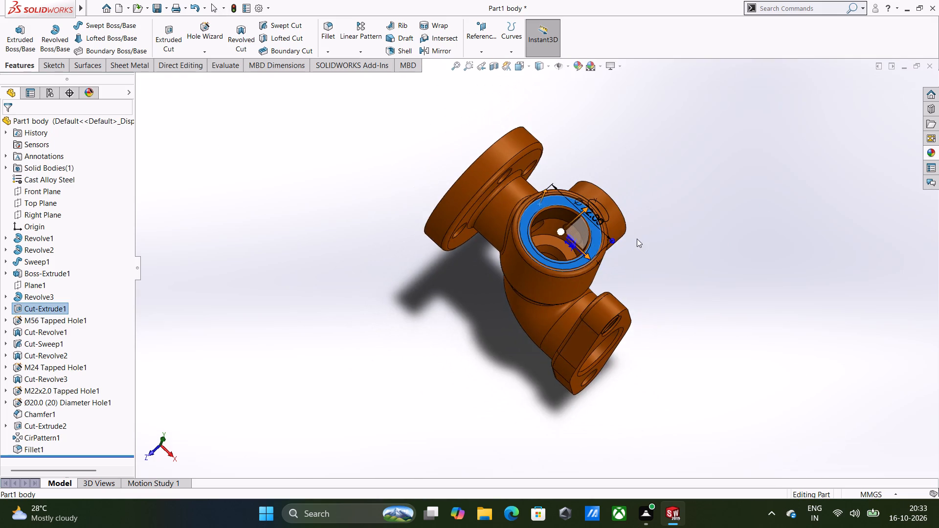
middle_click_drag(634, 237, 584, 134)
left_click(578, 273, "shift")
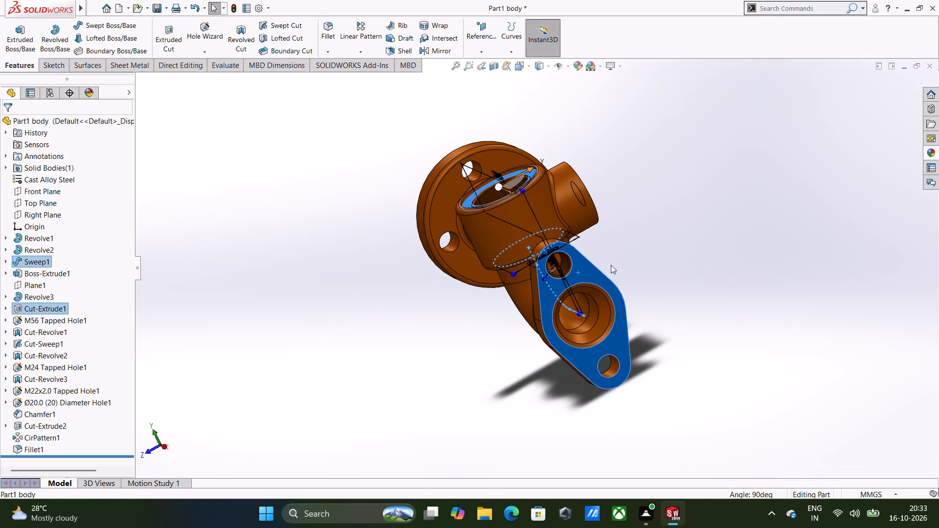
middle_click_drag(610, 260, 530, 291)
left_click(555, 204, "shift")
middle_click_drag(591, 223, 515, 272)
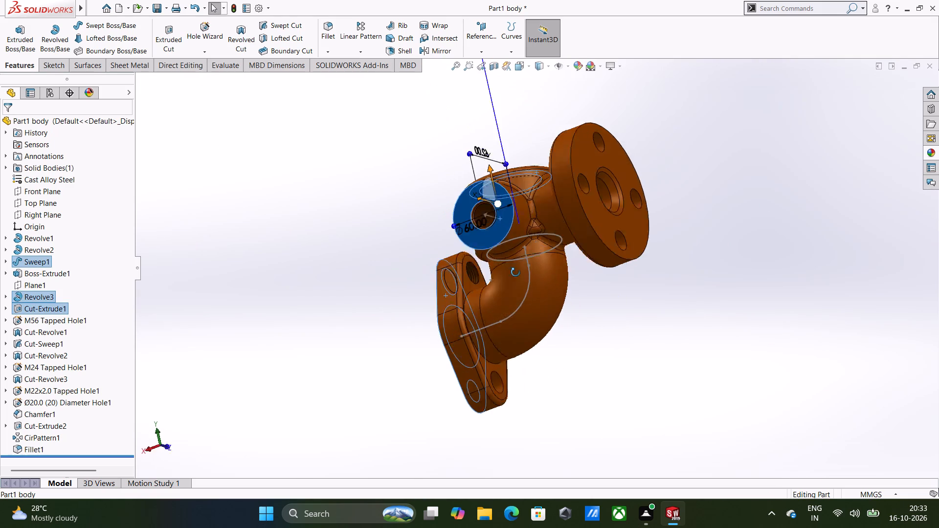
middle_click_drag(515, 272, 502, 285)
left_click(632, 173, "shift")
middle_click_drag(708, 230, 573, 287)
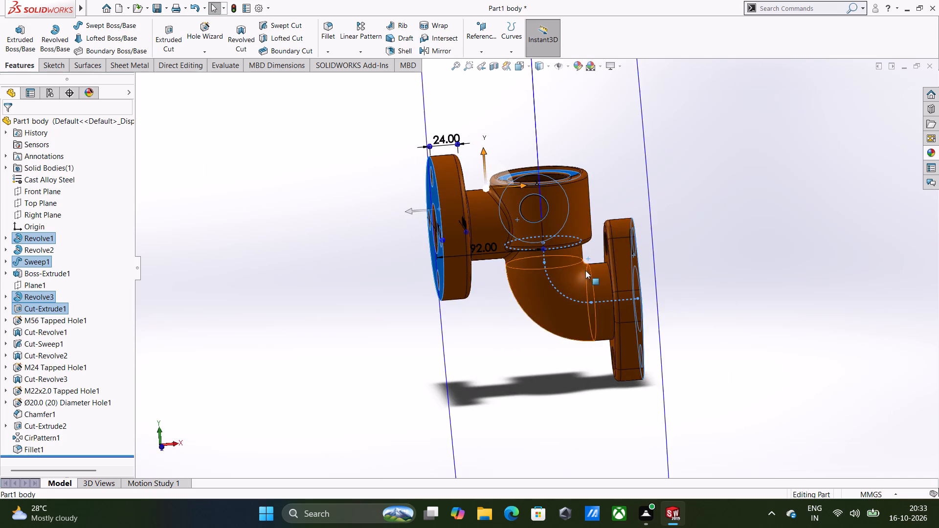
middle_click_drag(607, 212, 544, 241)
middle_click_drag(648, 215, 635, 221)
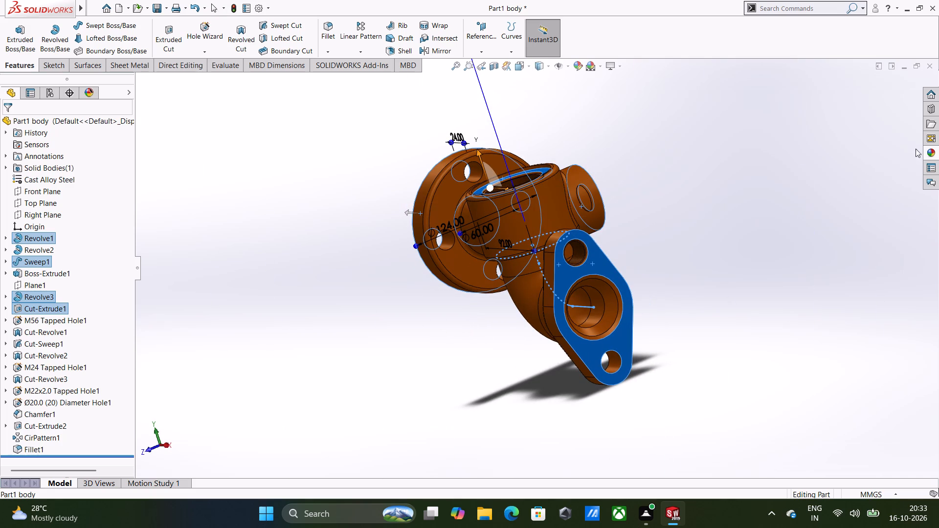
left_click(927, 146)
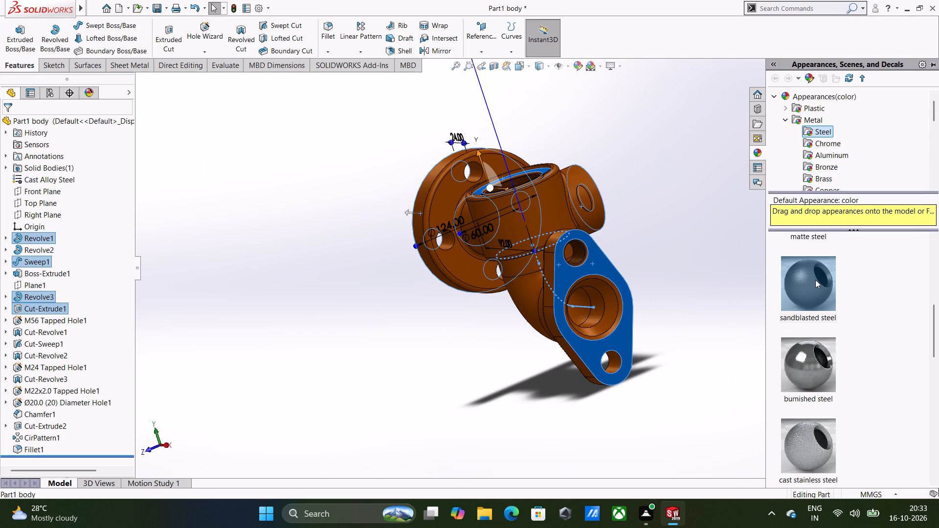
left_click(815, 281)
double_click(815, 281)
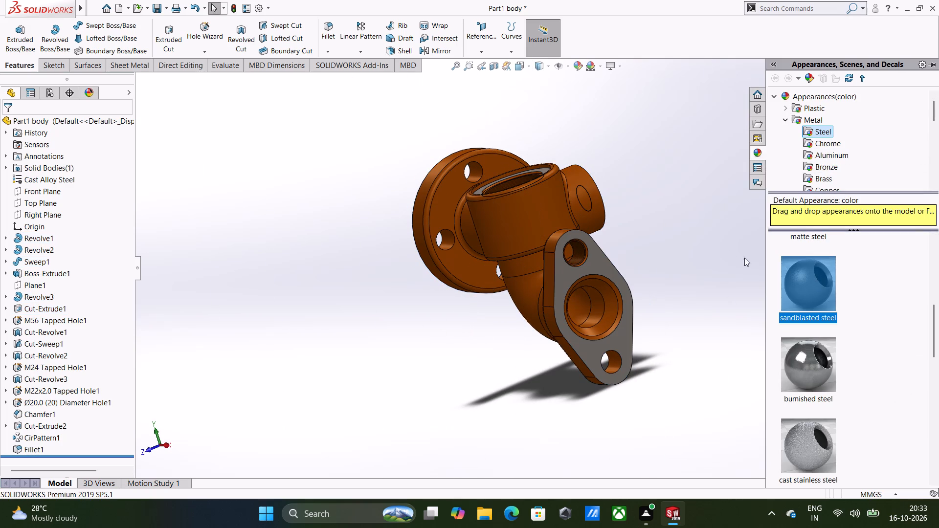
left_click(693, 194)
middle_click_drag(707, 222, 803, 320)
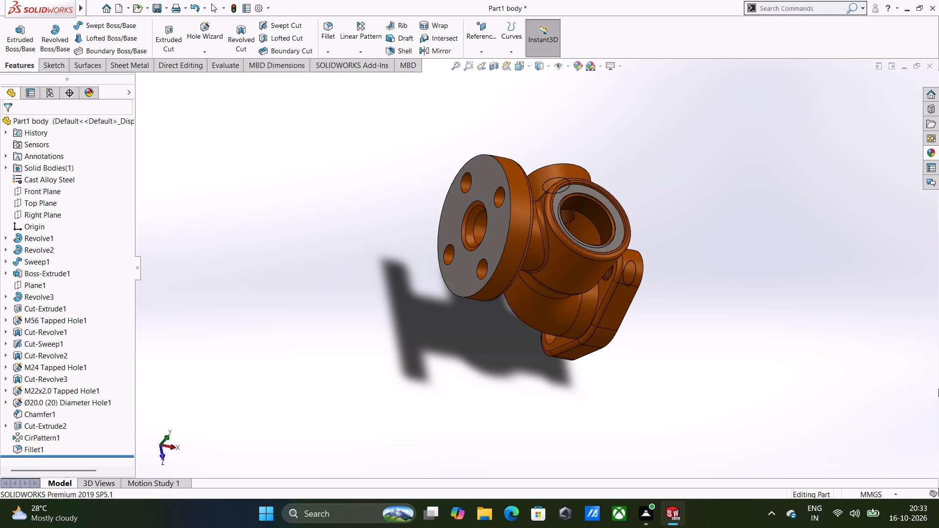
Apply the sandblasted steel appearance to the upper threaded hole's chamfer and the large central bore's chamfer on the oval flange.
left_click(52, 414)
middle_click_drag(418, 388, 327, 311)
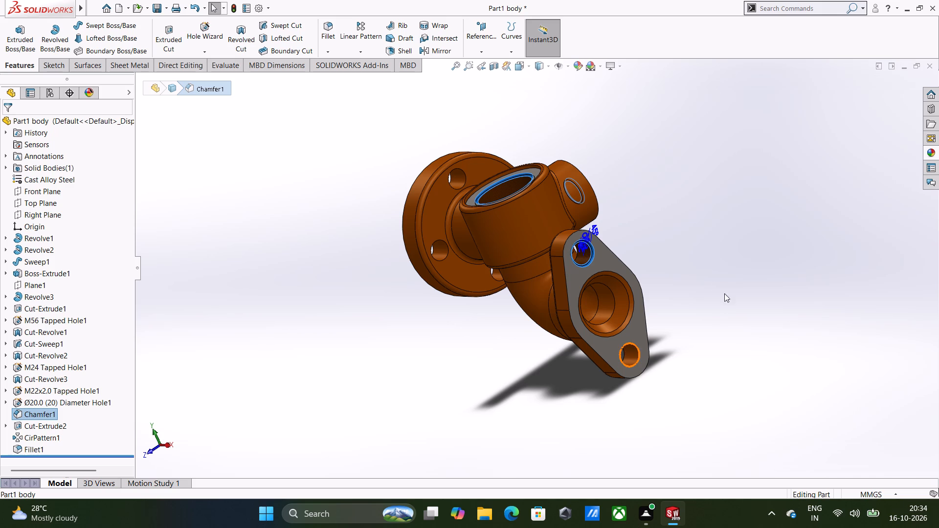
left_click(700, 277)
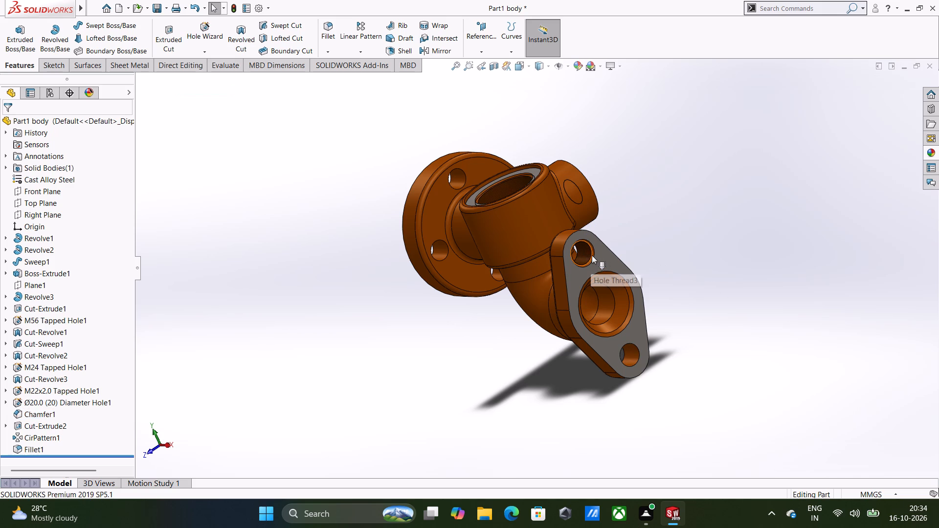
scroll(592, 246, "up", 2, "shift")
scroll(591, 248, "down", 4, "shift")
scroll(591, 248, "down", 1)
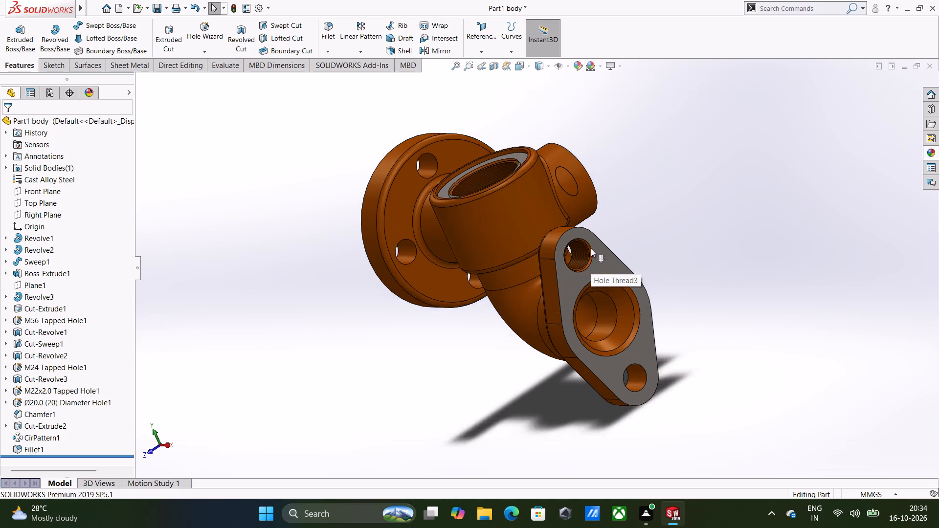
scroll(591, 248, "down", 5)
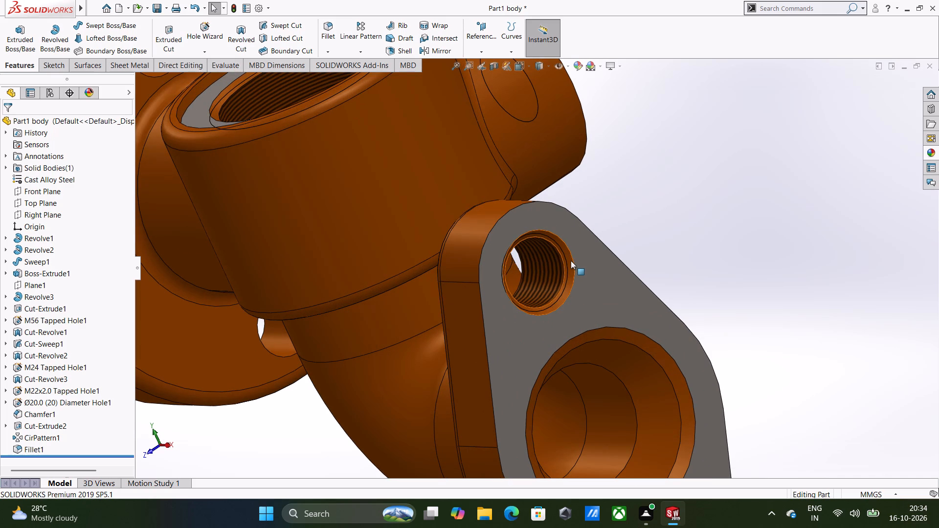
left_click(571, 261, "shift")
scroll(626, 342, "down", 3, "shift")
scroll(626, 342, "up", 4, "shift")
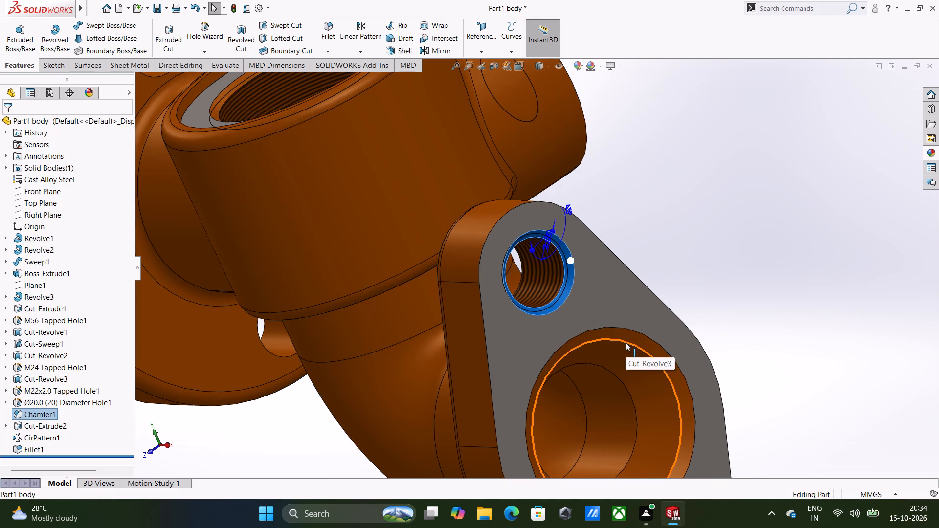
scroll(626, 342, "up", 4)
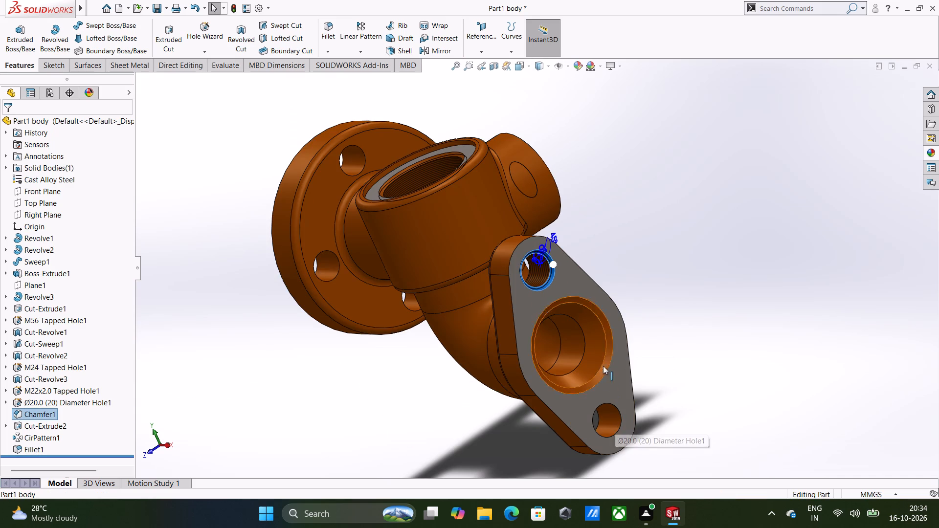
left_click(608, 349, "shift")
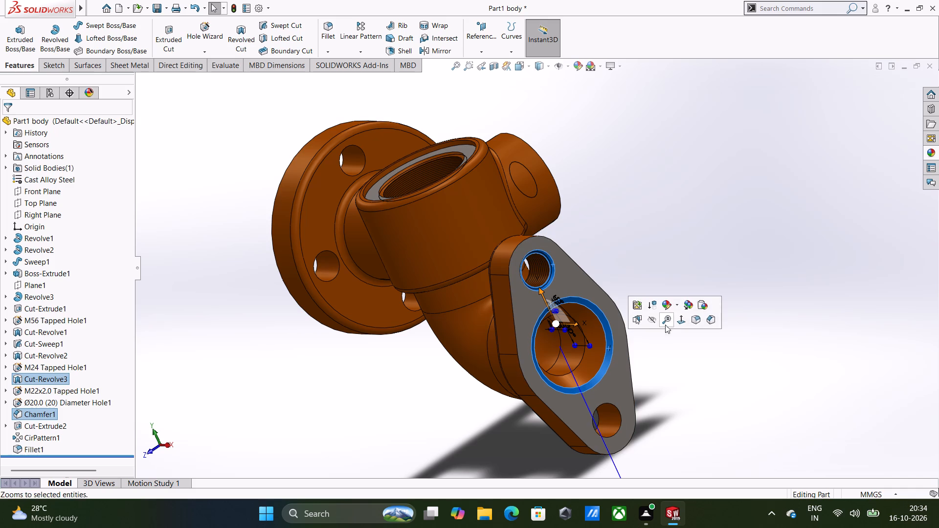
left_click(934, 154)
double_click(811, 277)
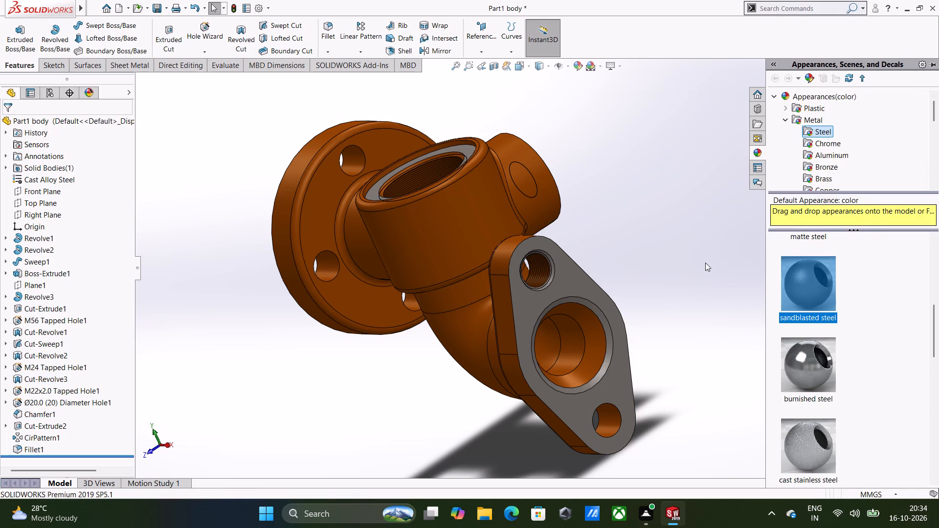
left_click(705, 263)
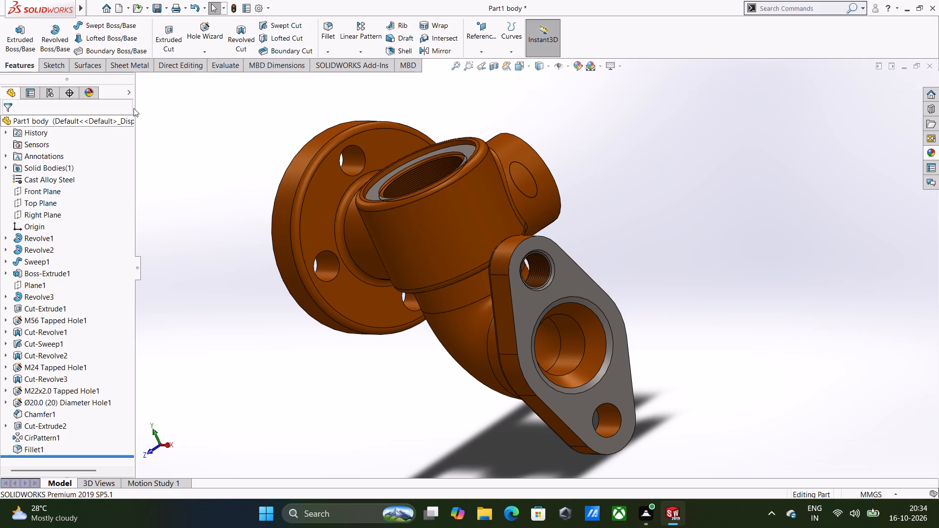
Review the mass properties of the valve body.
left_click(220, 68)
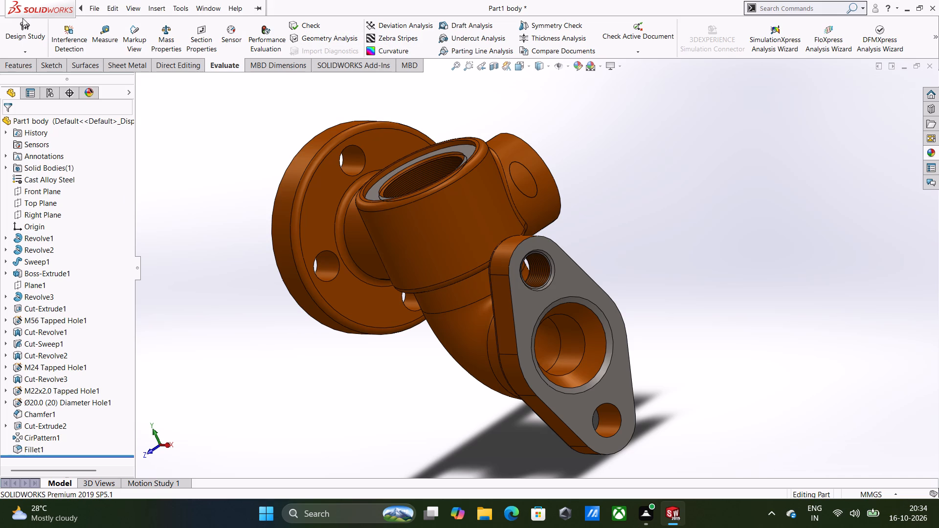
left_click(175, 22)
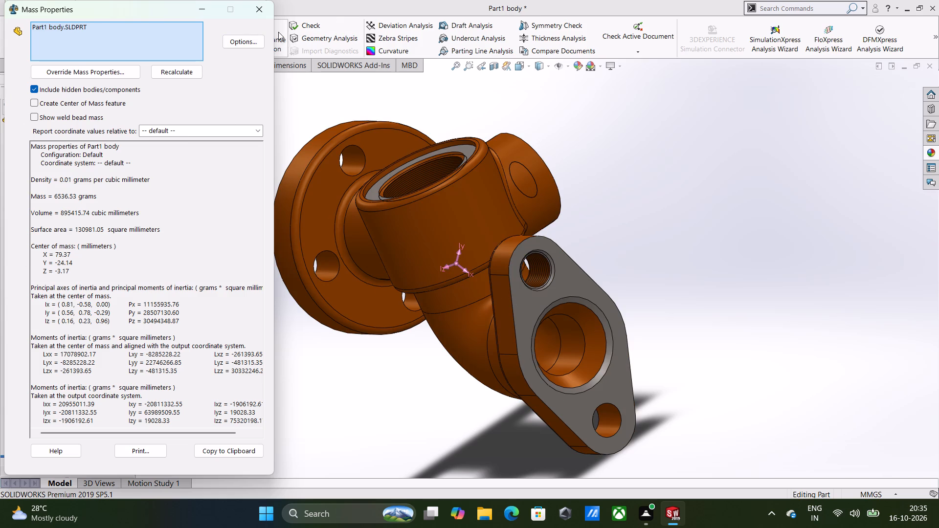
left_click(265, 12)
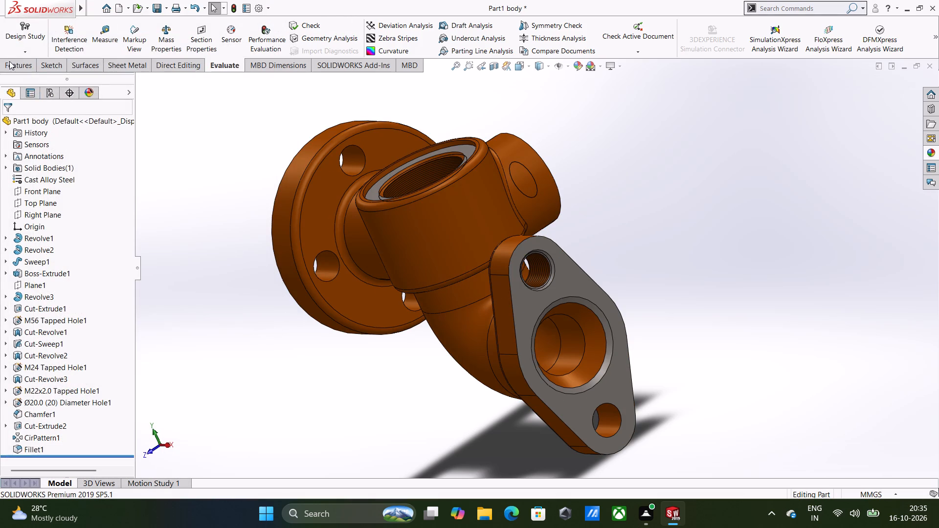
left_click(9, 61)
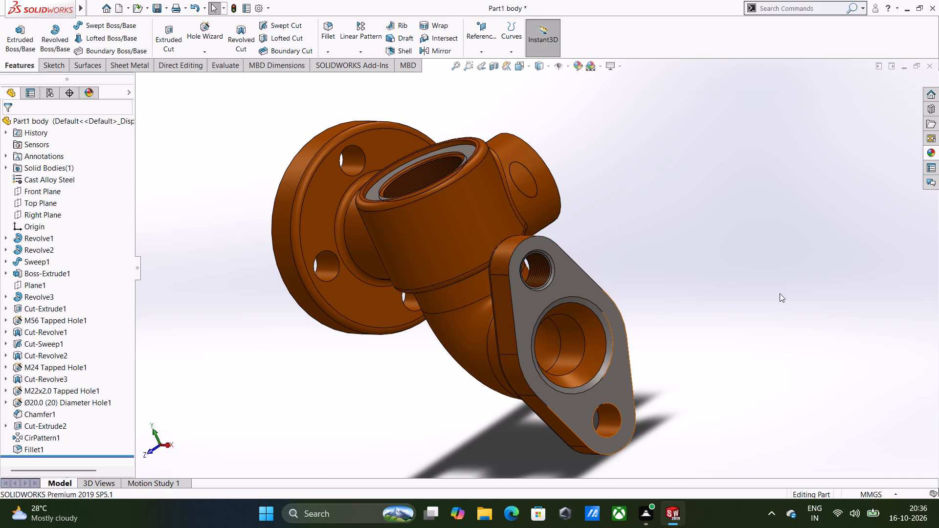
Save the valve body part.
key("ctrl+s")
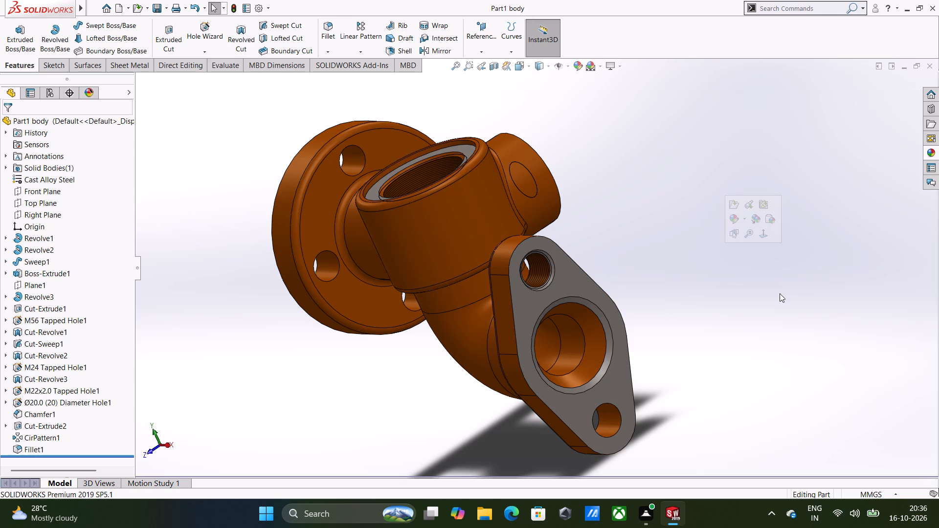
left_click(755, 322)
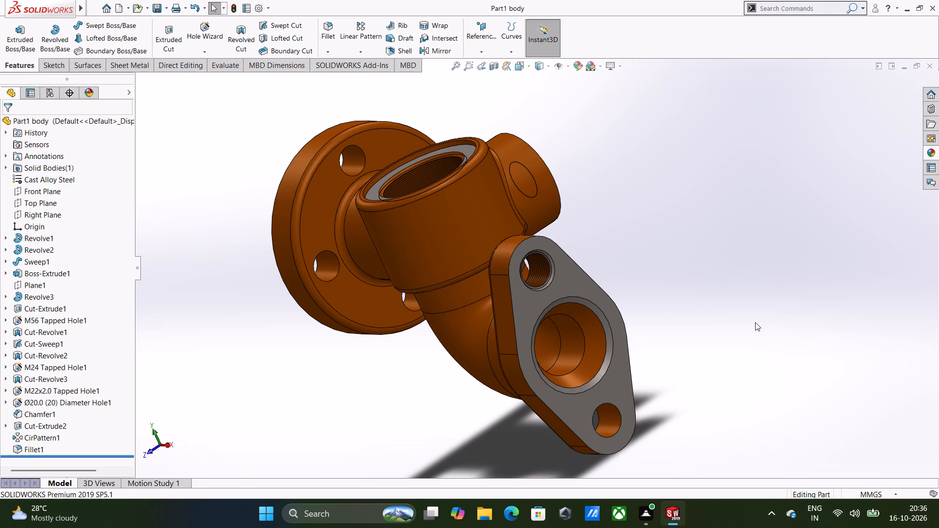
key("ctrl+s")
Prepare to save a copy in the Documents folder as Adobe Portable Document Format, clearing the existing file name.
left_click(165, 5)
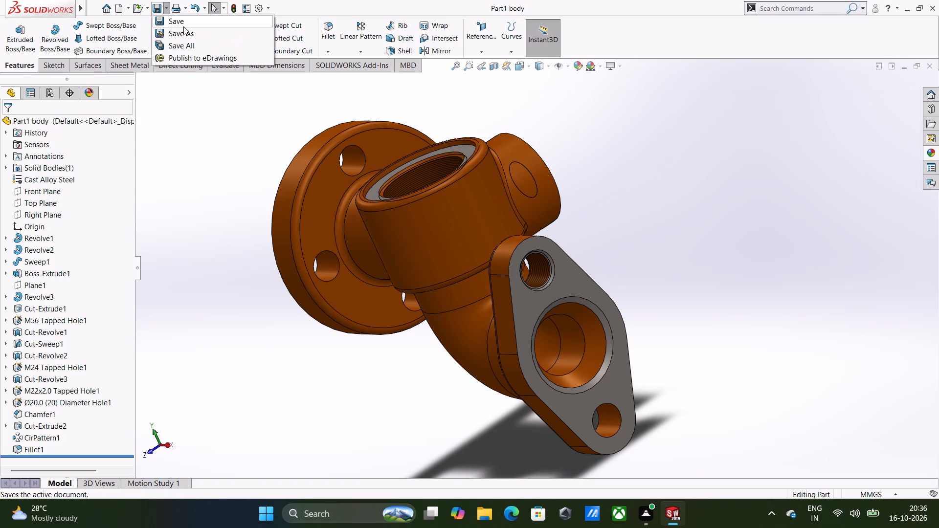
left_click(190, 37)
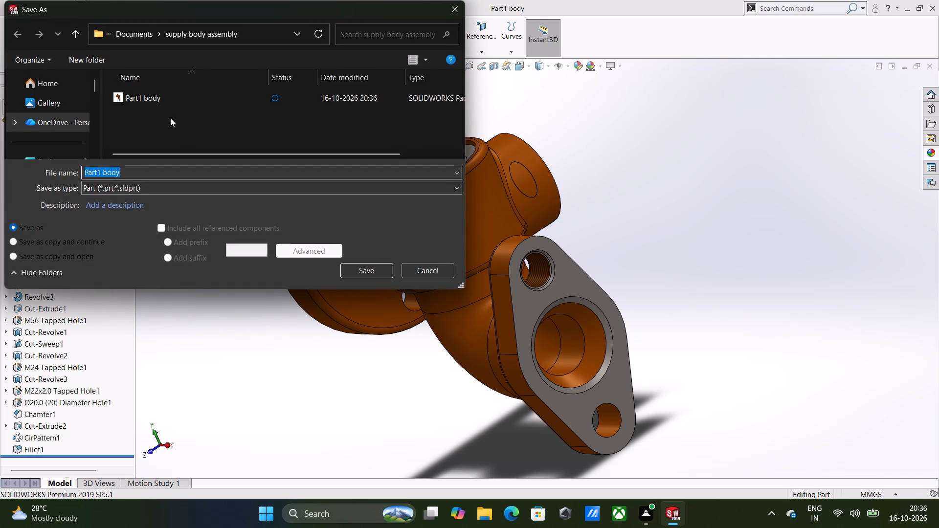
scroll(86, 110, "down", 2)
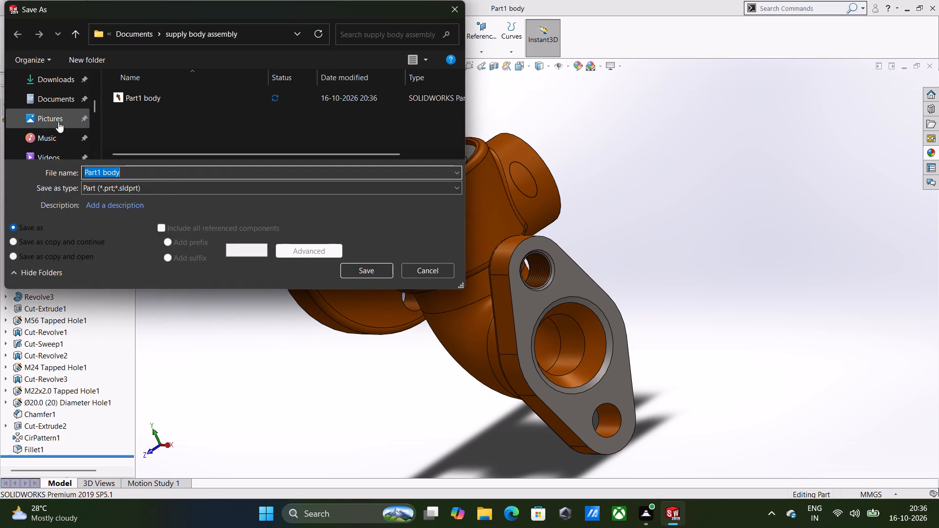
left_click(58, 93)
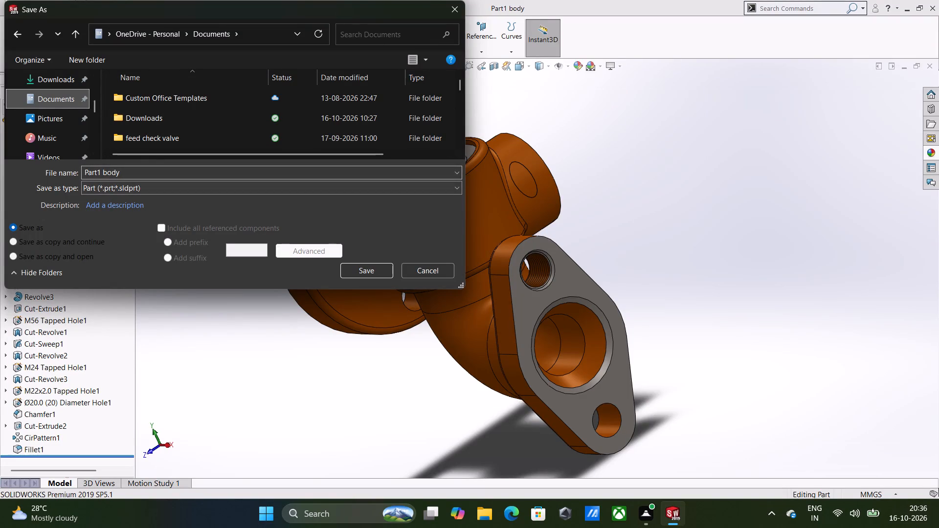
double_click(181, 173)
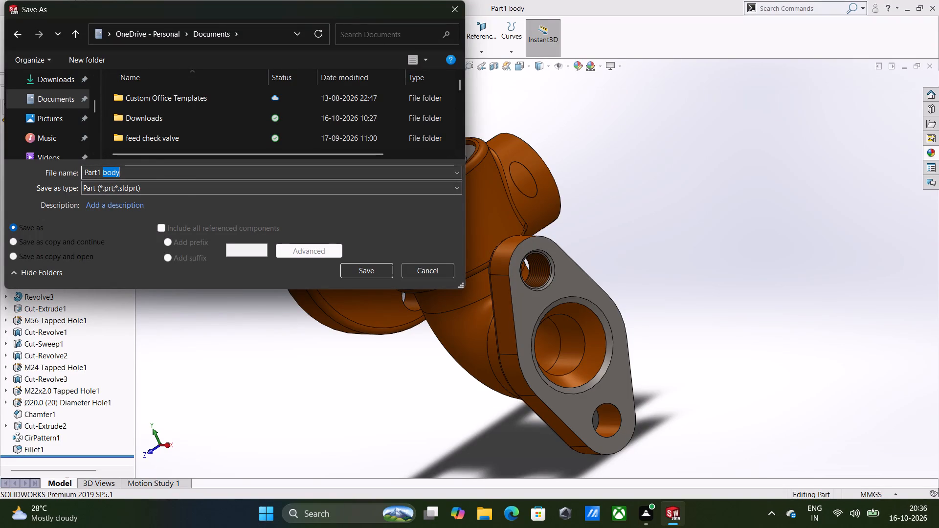
key("BackSpace")
key("BackSpace")
key("BackSpace")
key("BackSpace")
key("BackSpace")
key("BackSpace")
key("BackSpace")
key("BackSpace")
key("BackSpace")
key("BackSpace")
key("BackSpace")
key("BackSpace")
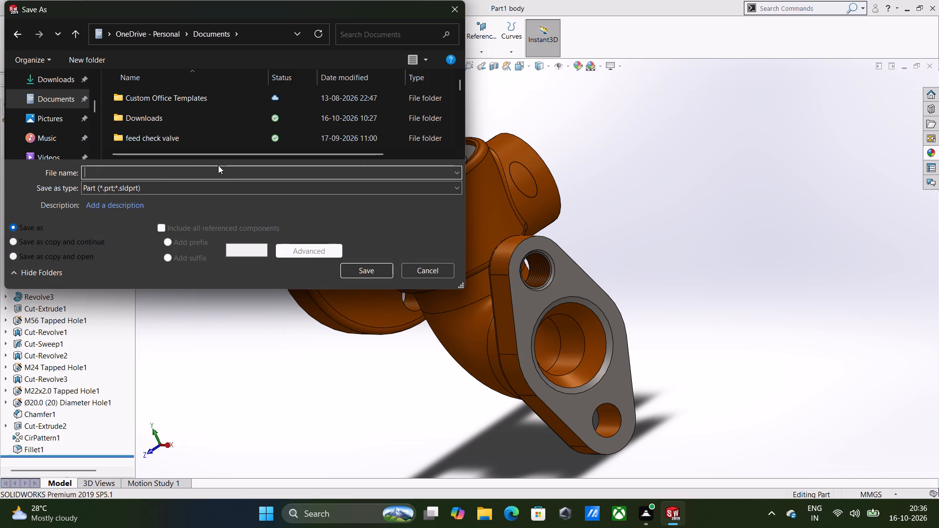
left_click(261, 194)
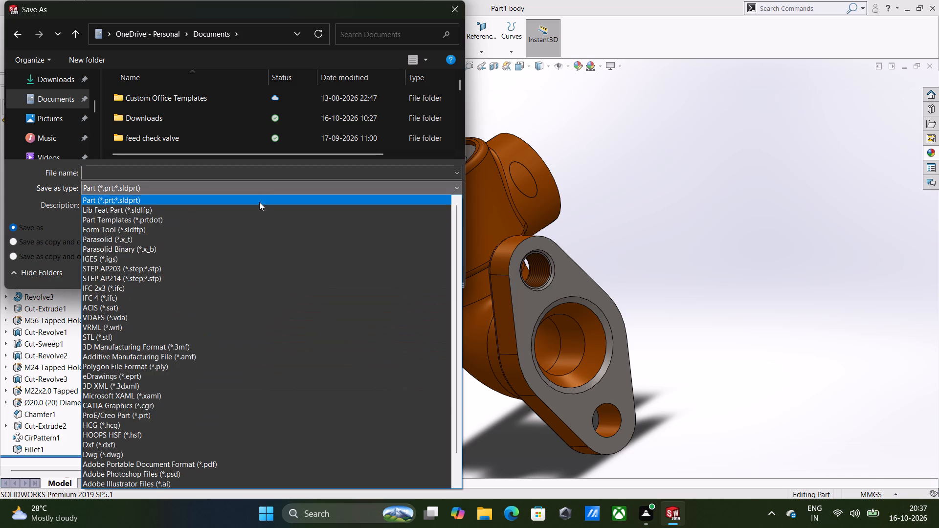
left_click(203, 465)
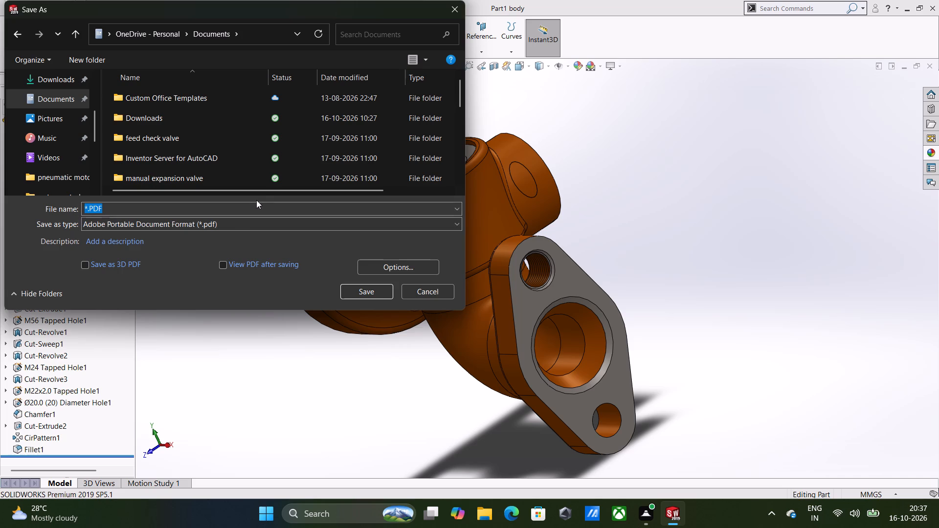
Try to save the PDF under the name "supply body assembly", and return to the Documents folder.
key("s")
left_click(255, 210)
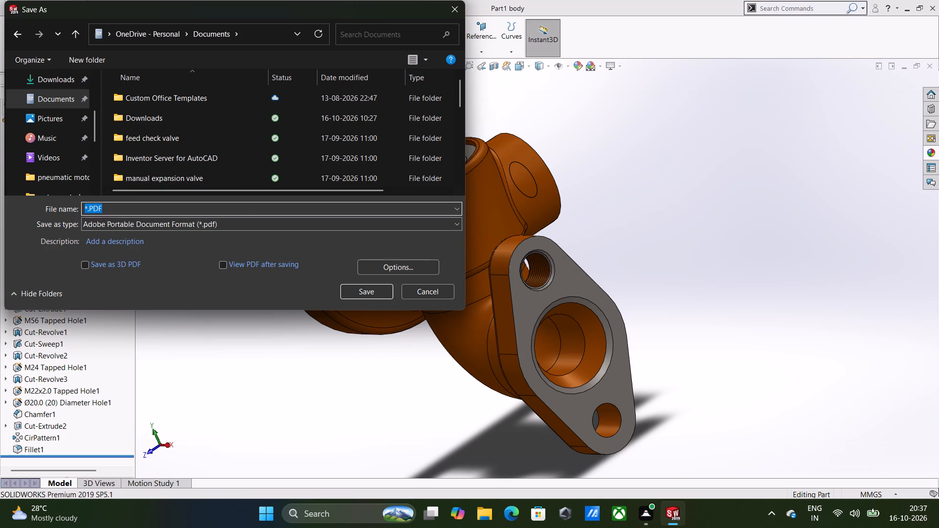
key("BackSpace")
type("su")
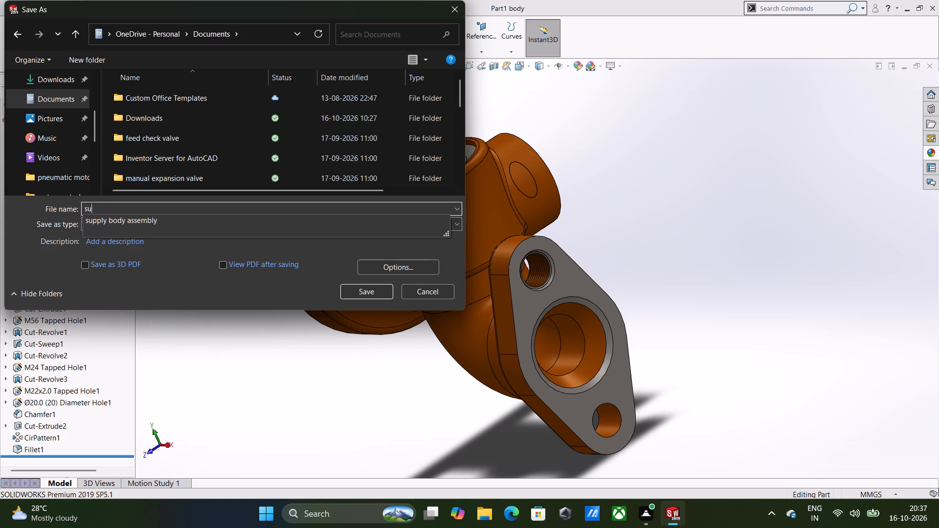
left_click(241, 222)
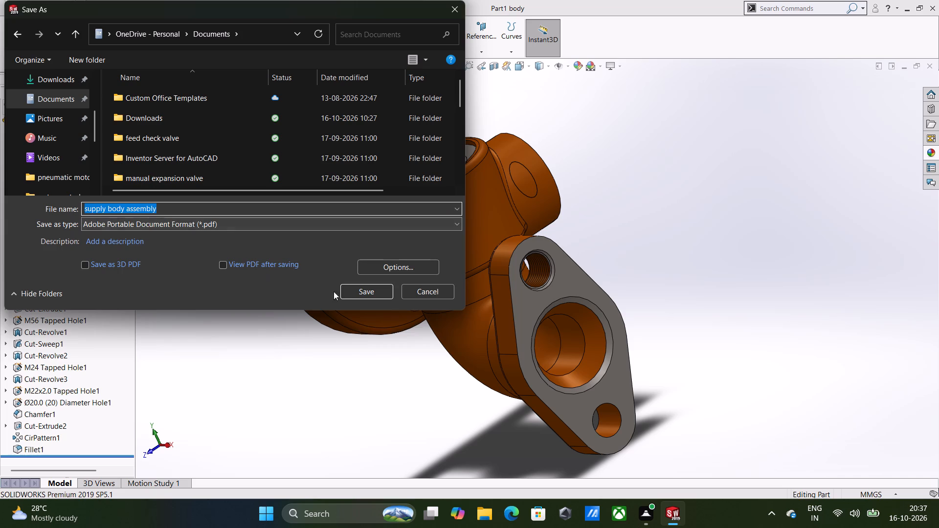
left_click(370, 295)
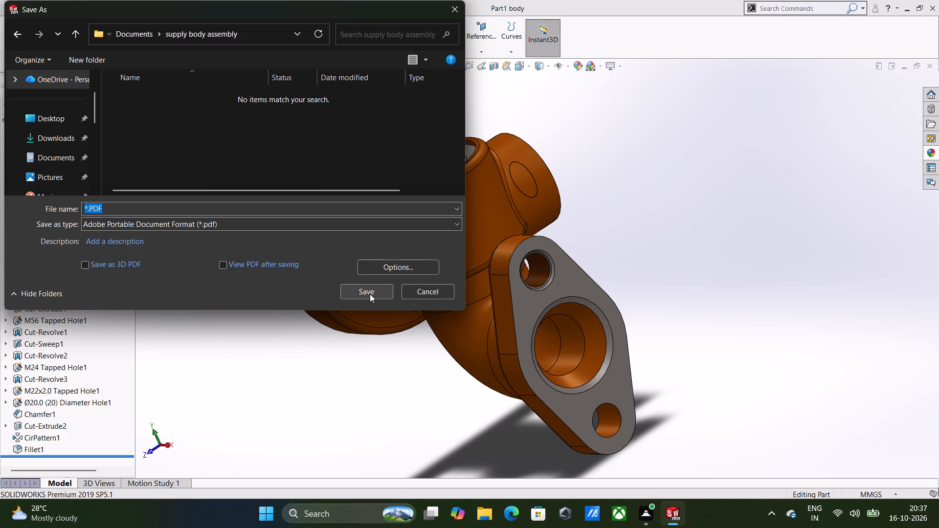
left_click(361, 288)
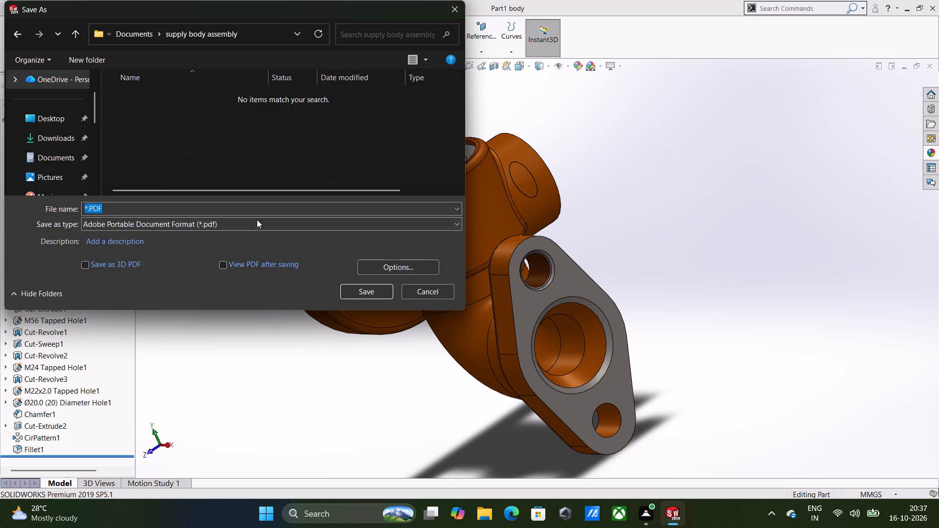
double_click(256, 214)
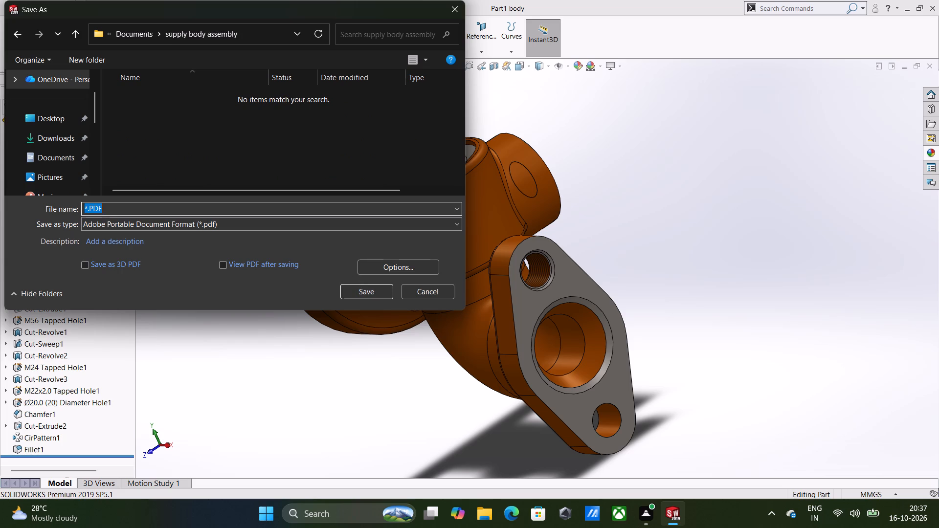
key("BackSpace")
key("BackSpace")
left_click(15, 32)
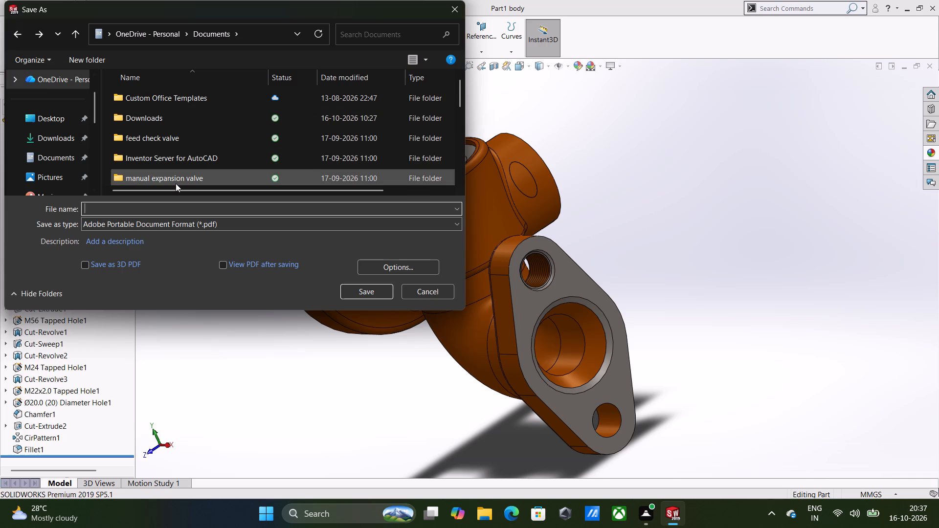
Name the PDF "supply body" and save it in the Documents folder.
type("supply n")
key("BackSpace")
type("body")
key("Return")
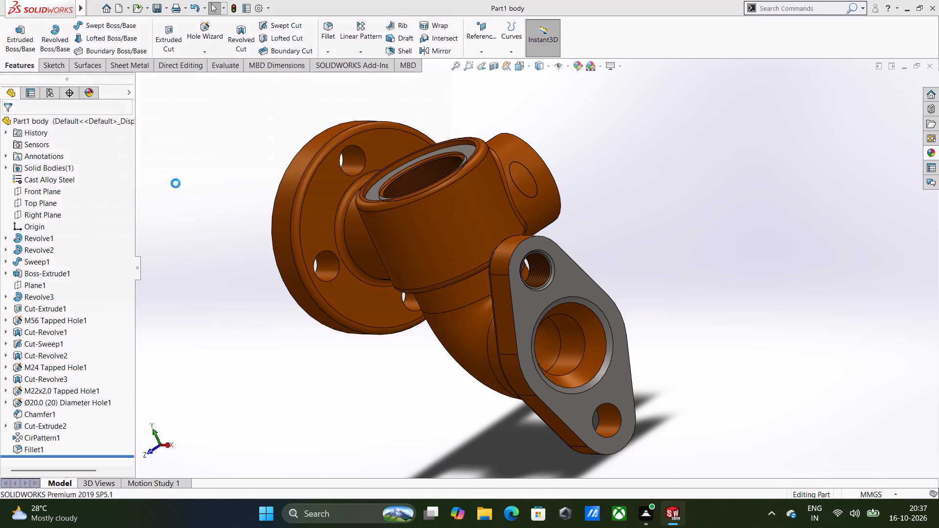